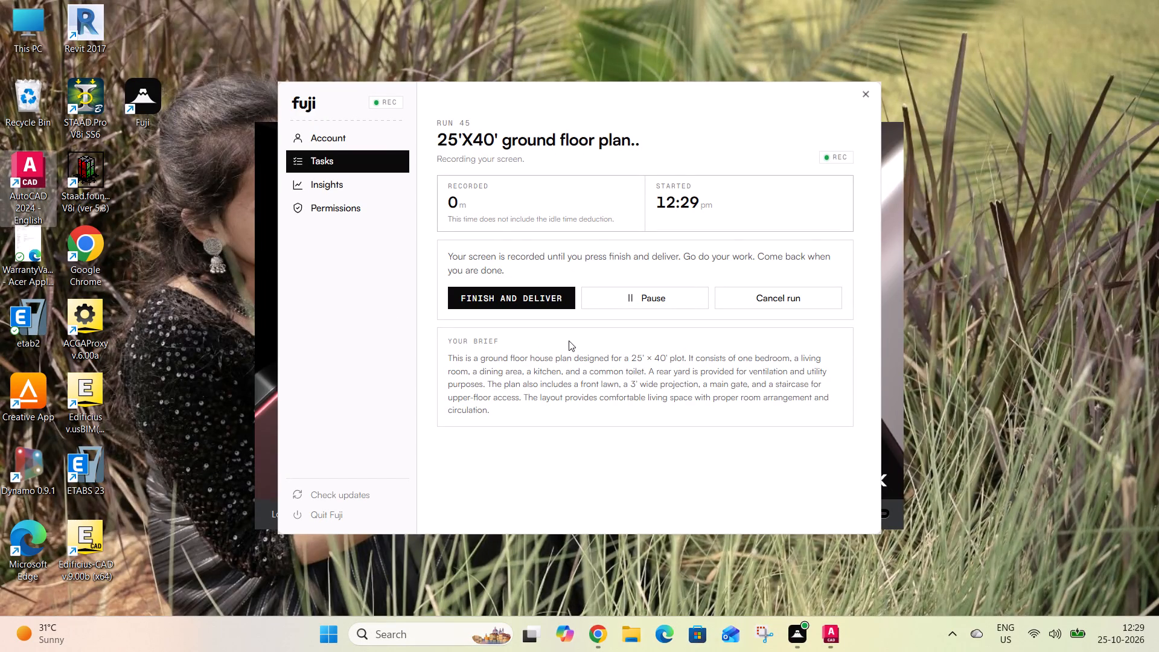
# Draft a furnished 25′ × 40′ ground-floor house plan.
# Switch to AutoCAD 2024 and create a new blank drawing.
pyautogui.click(887, 304)
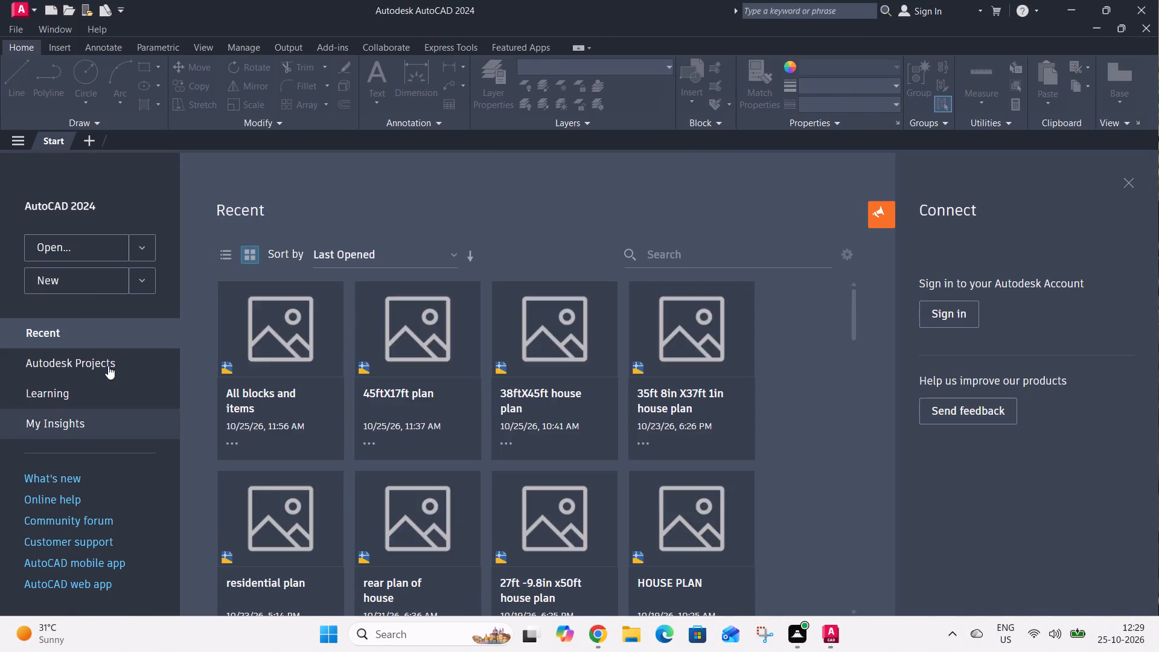
pyautogui.click(103, 275)
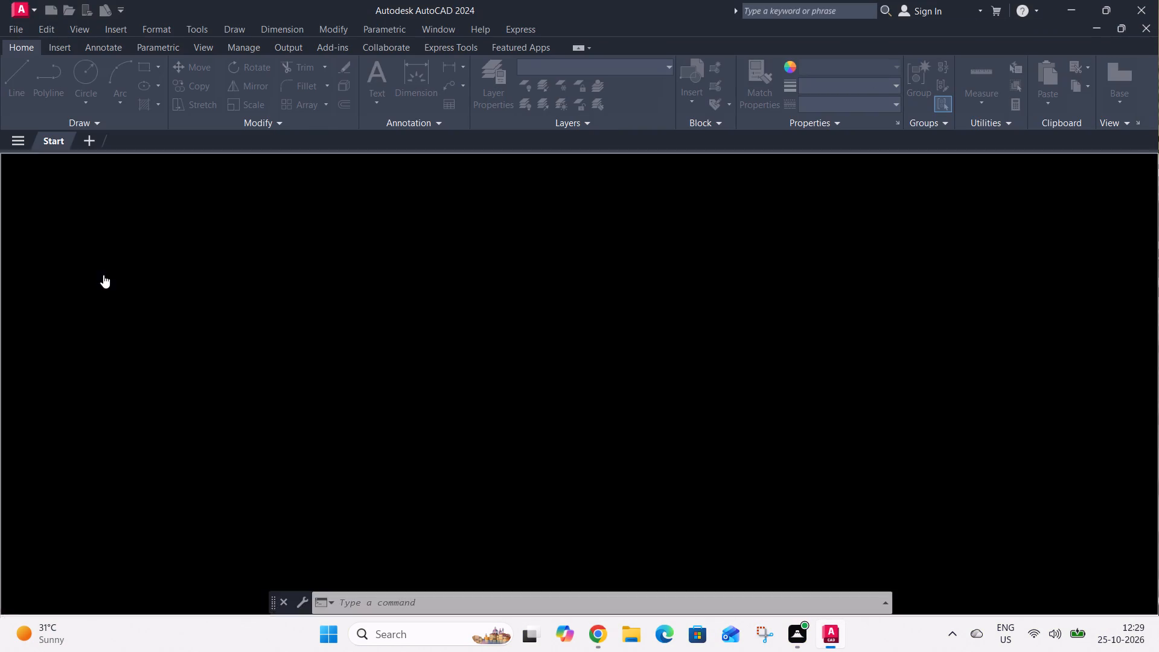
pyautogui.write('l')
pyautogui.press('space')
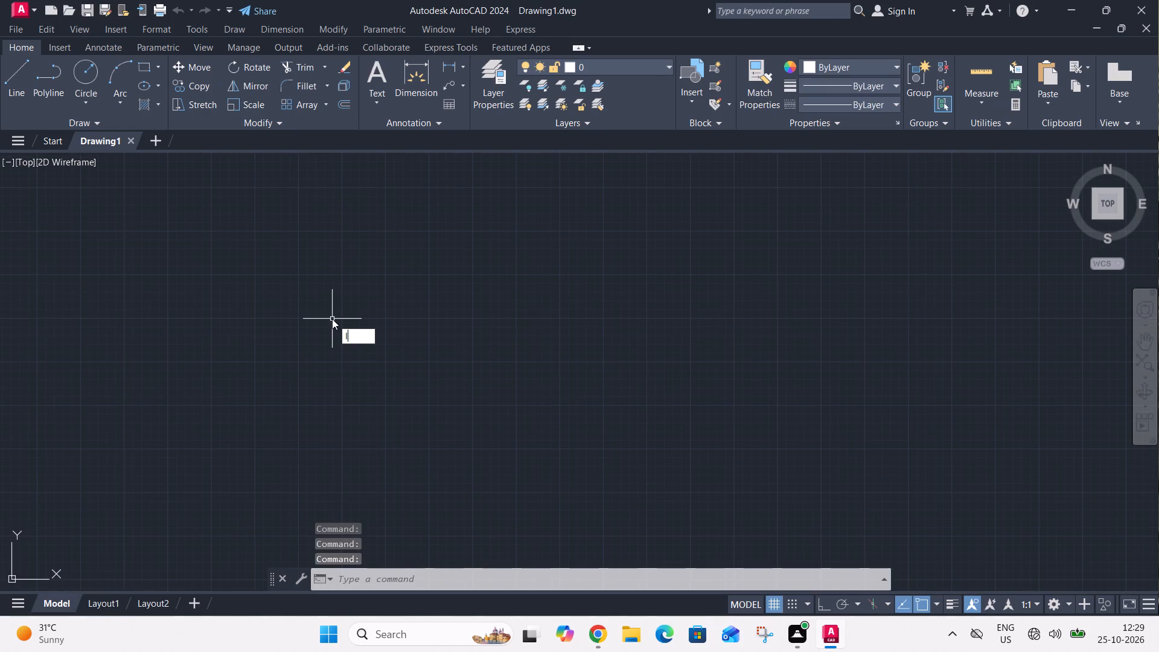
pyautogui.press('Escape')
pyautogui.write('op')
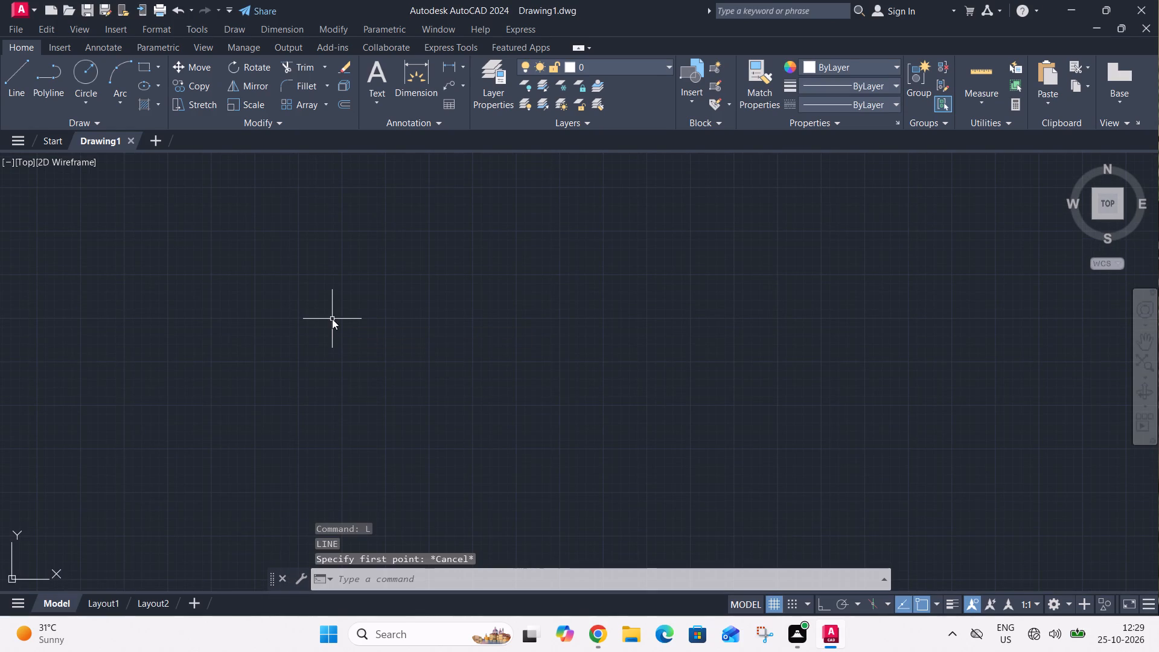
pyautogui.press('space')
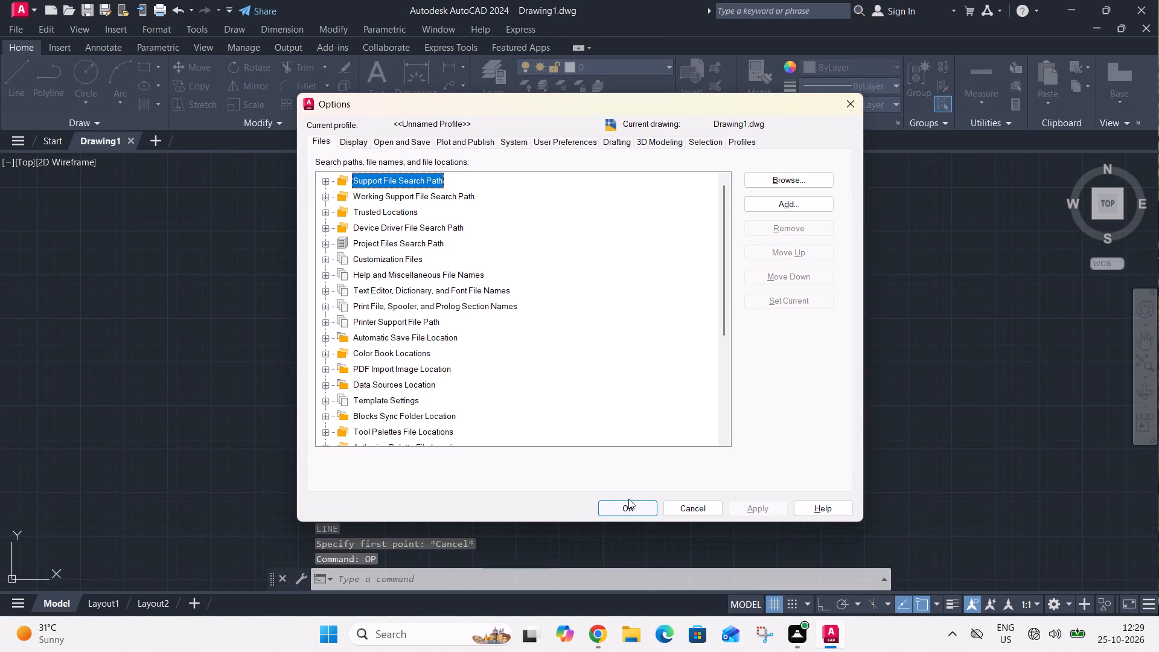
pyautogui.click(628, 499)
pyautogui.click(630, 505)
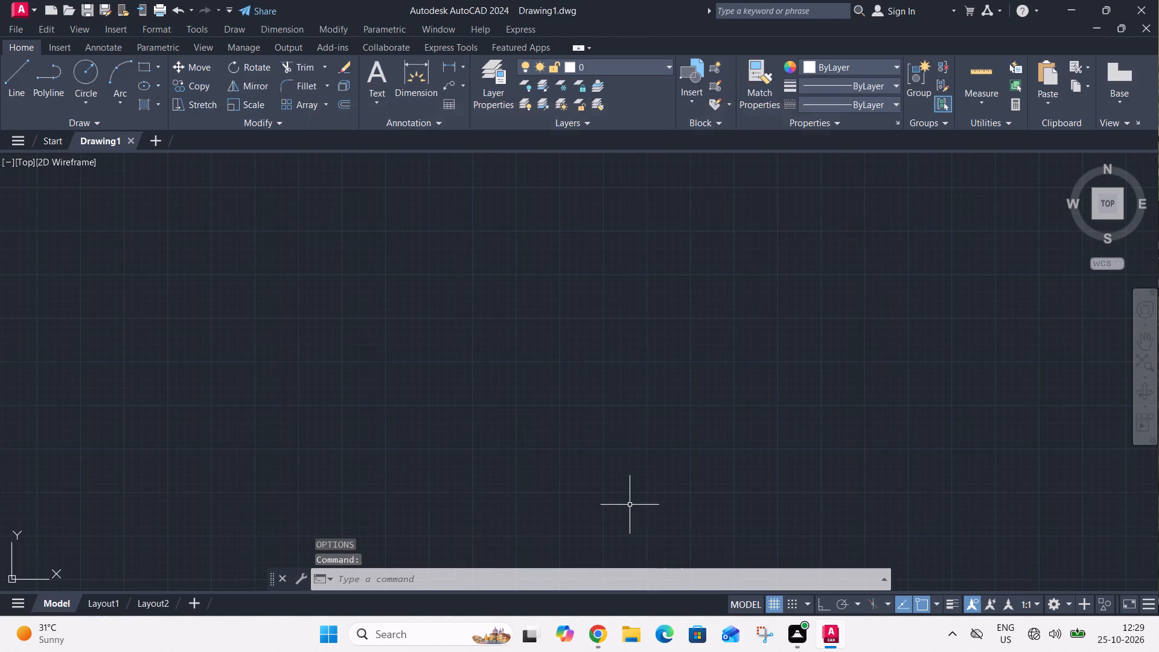
# Save the drawing as "25ftx40ft ground floor plan", picking New folder (2) in Documents as the location.
pyautogui.hotkey('ctrl', 's')
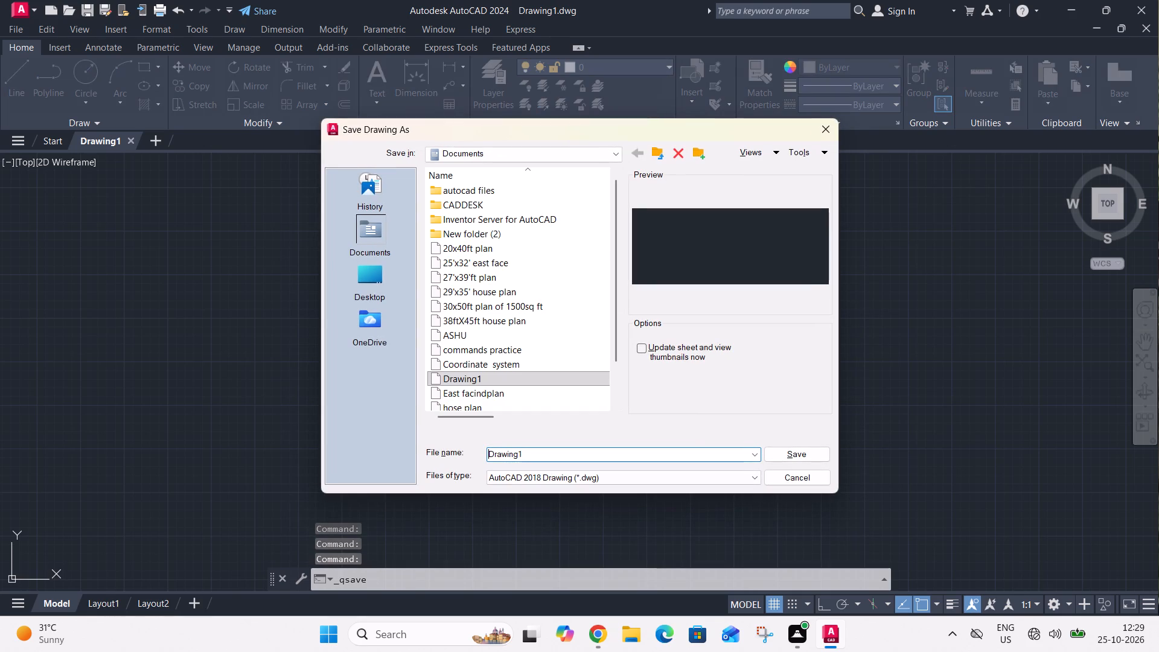
pyautogui.click(535, 457)
pyautogui.press('BackSpace')
pyautogui.press('BackSpace')
pyautogui.press('BackSpace')
pyautogui.press('BackSpace')
pyautogui.press('BackSpace')
pyautogui.press('BackSpace')
pyautogui.press('BackSpace')
pyautogui.press('BackSpace')
pyautogui.press('BackSpace')
pyautogui.press('BackSpace')
pyautogui.press('BackSpace')
pyautogui.press('BackSpace')
pyautogui.press('BackSpace')
pyautogui.press('BackSpace')
pyautogui.write('25')
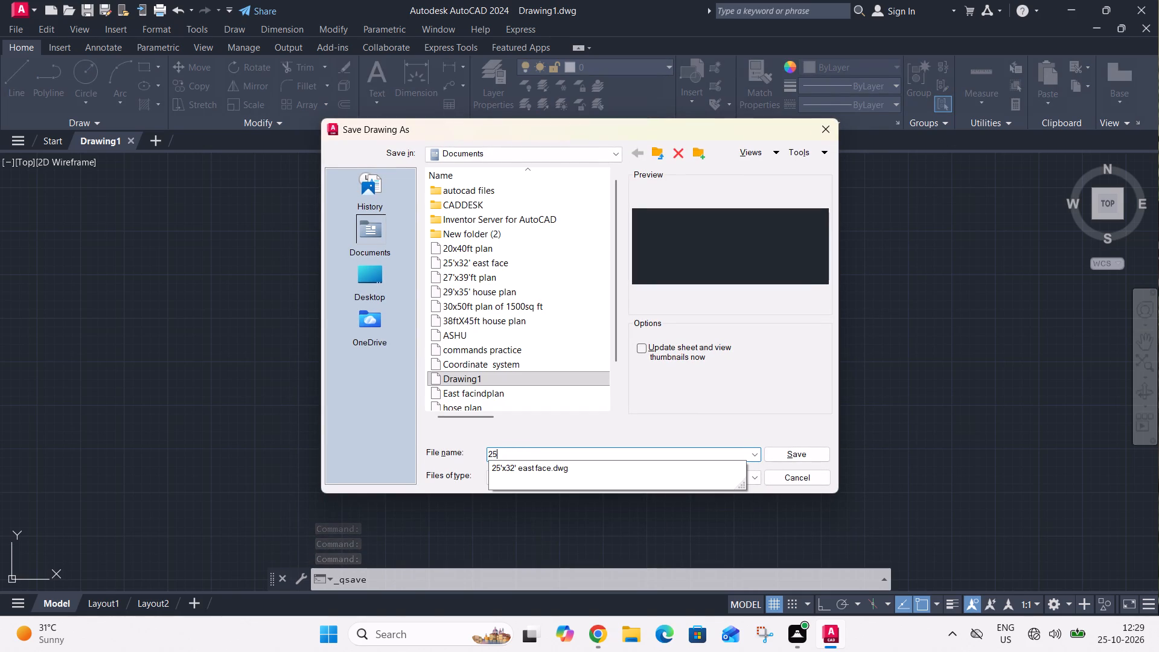
pyautogui.write('ft')
pyautogui.press('x')
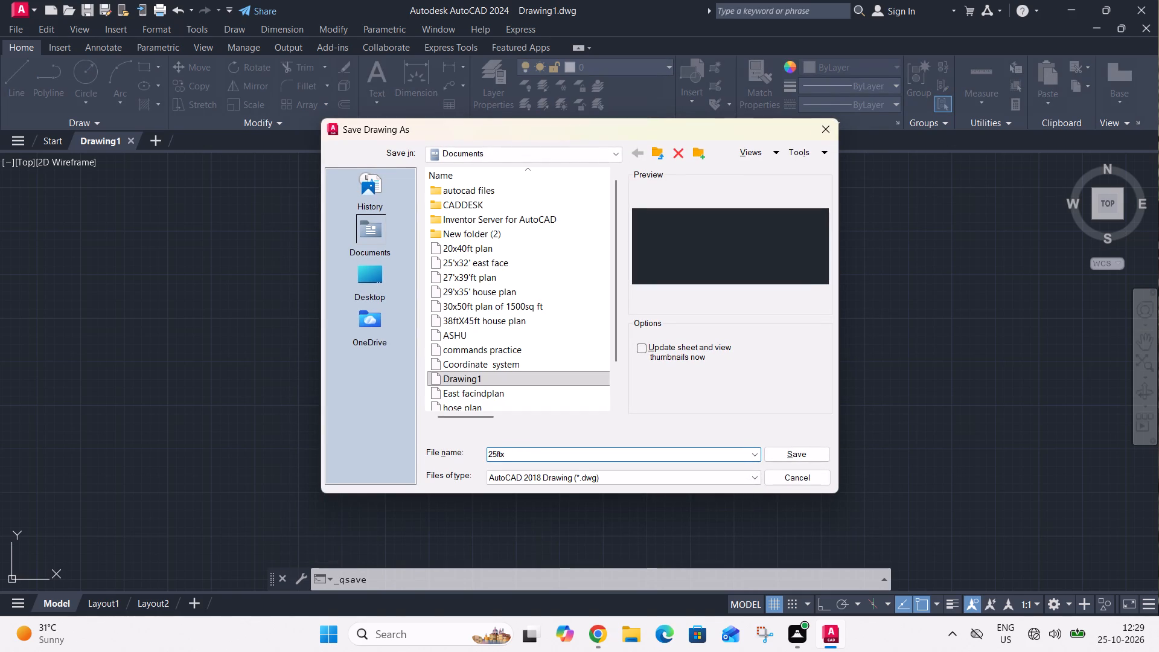
pyautogui.write('40')
pyautogui.write('ft')
pyautogui.press('space')
pyautogui.write('gr')
pyautogui.write('ound')
pyautogui.press('space')
pyautogui.write('fll')
pyautogui.press('BackSpace')
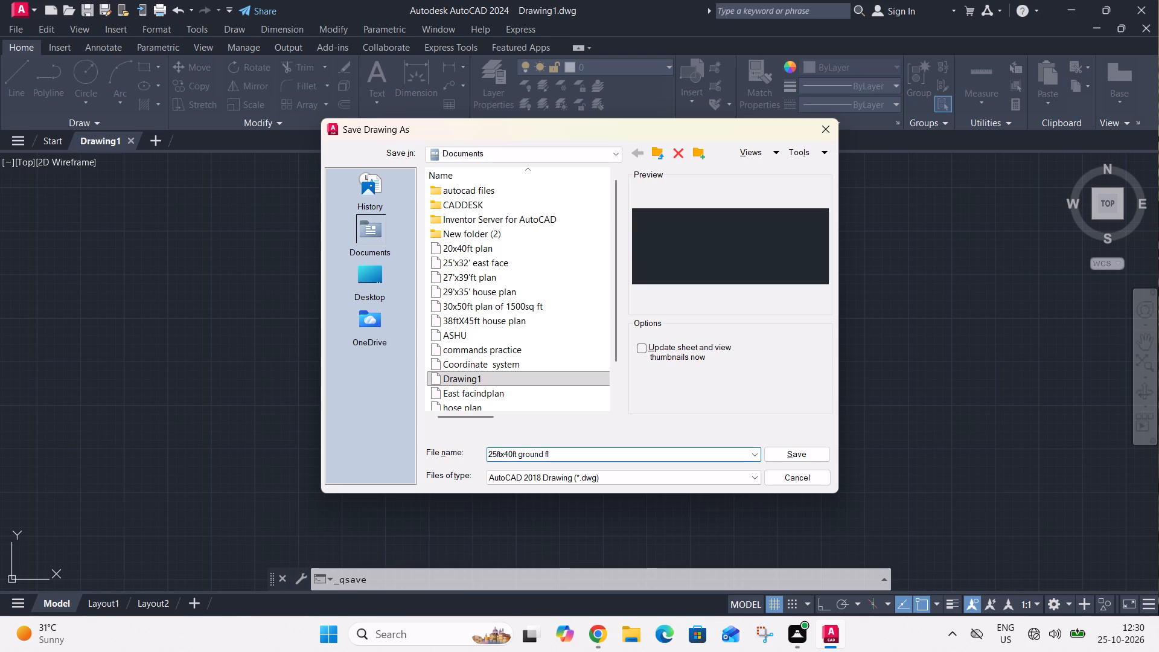
pyautogui.write('oor plan')
pyautogui.click(491, 238)
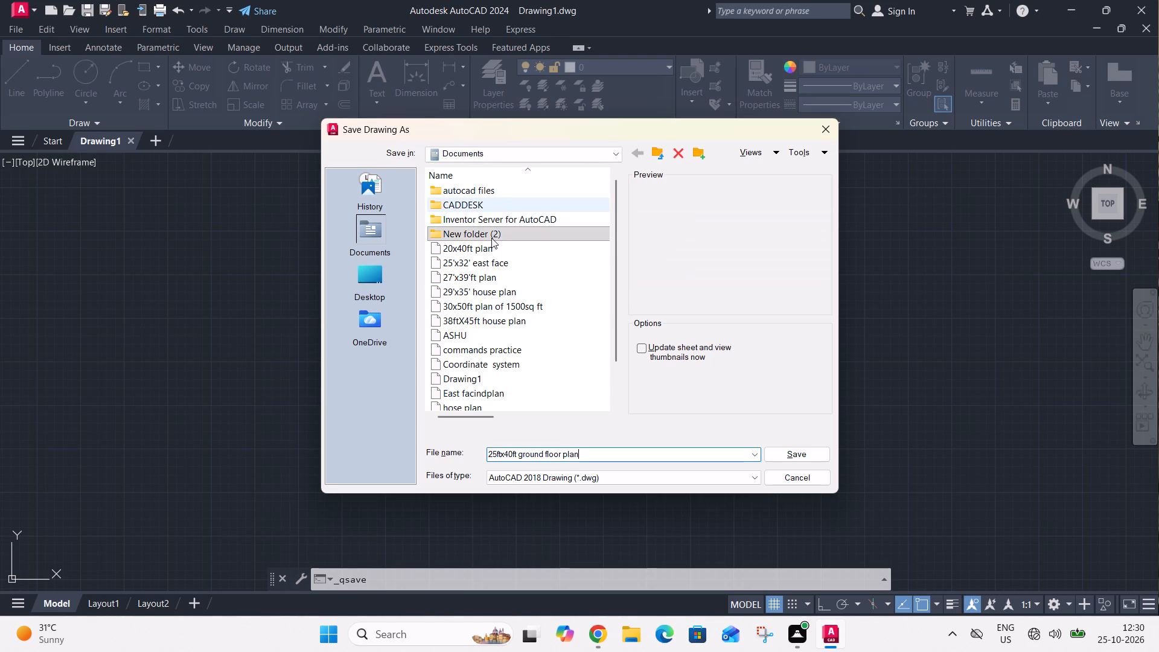
pyautogui.click(790, 456)
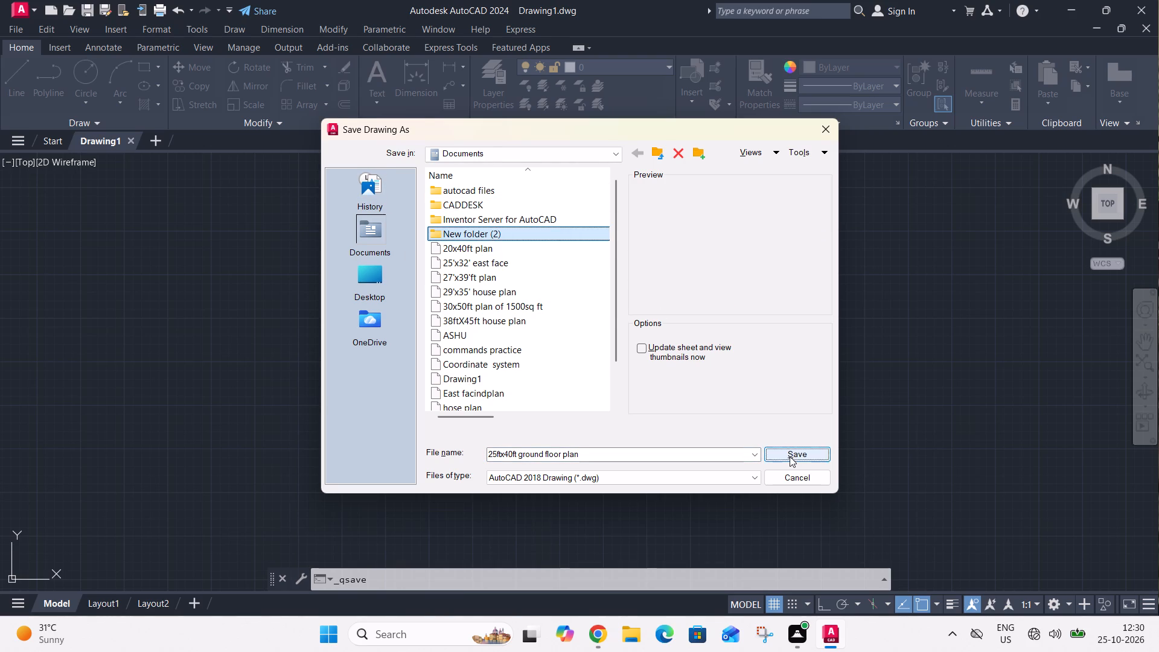
pyautogui.click(790, 456)
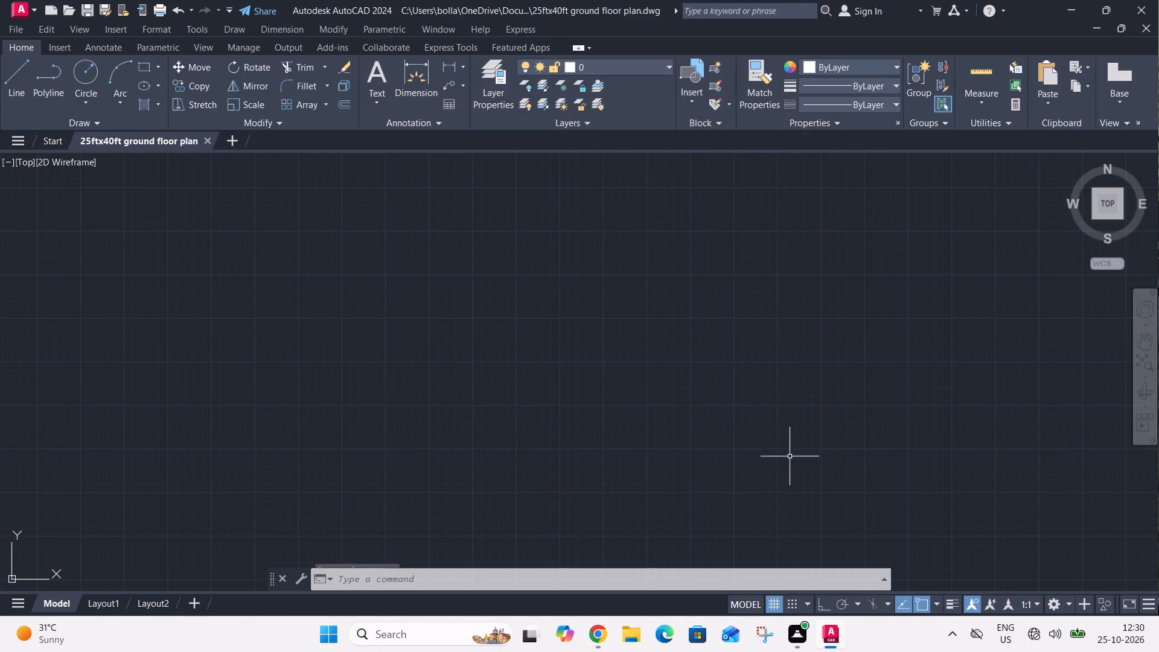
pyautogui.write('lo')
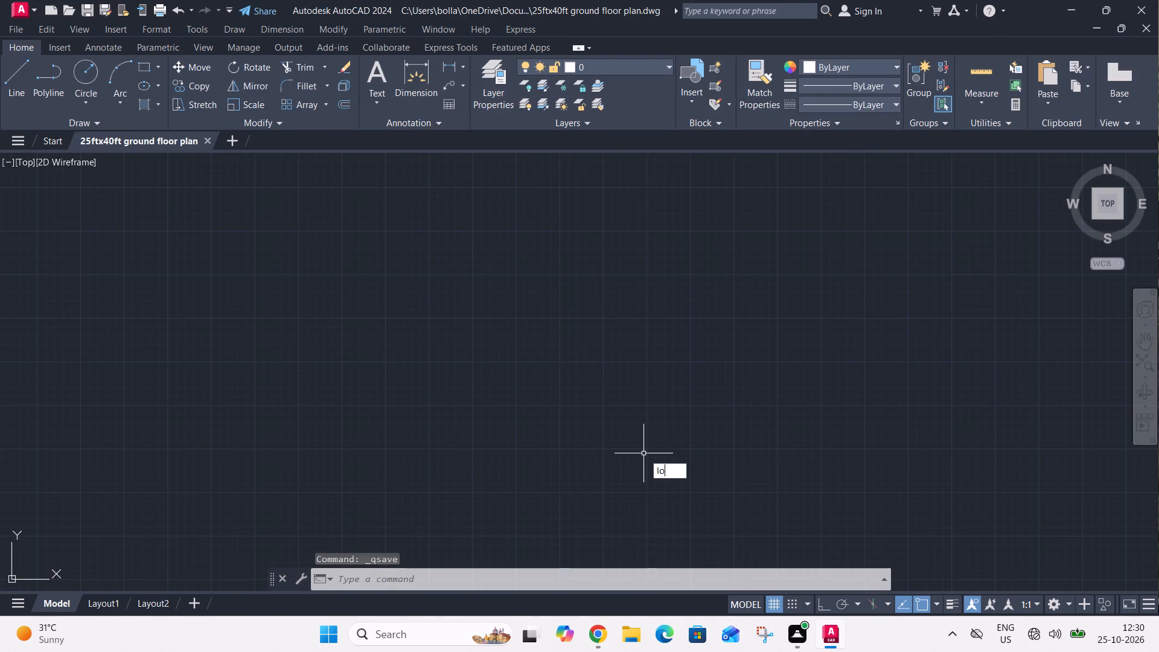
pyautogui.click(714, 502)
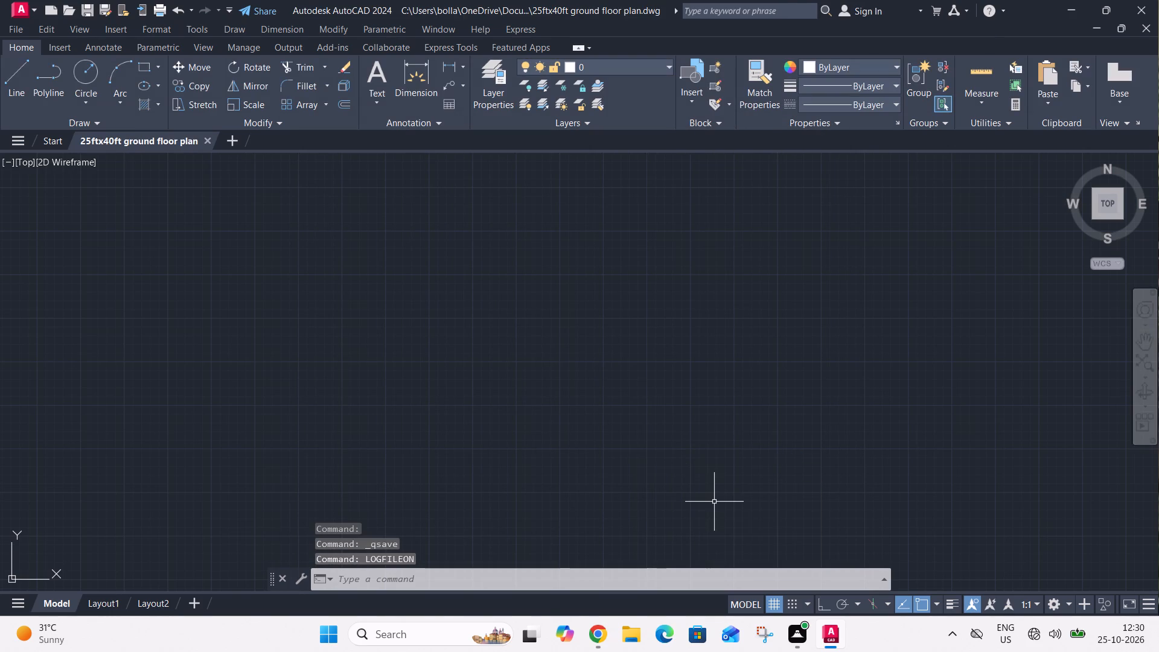
# Configure the drawing units to Engineering length type with Inches as the insertion scale.
pyautogui.write('un')
pyautogui.press('space')
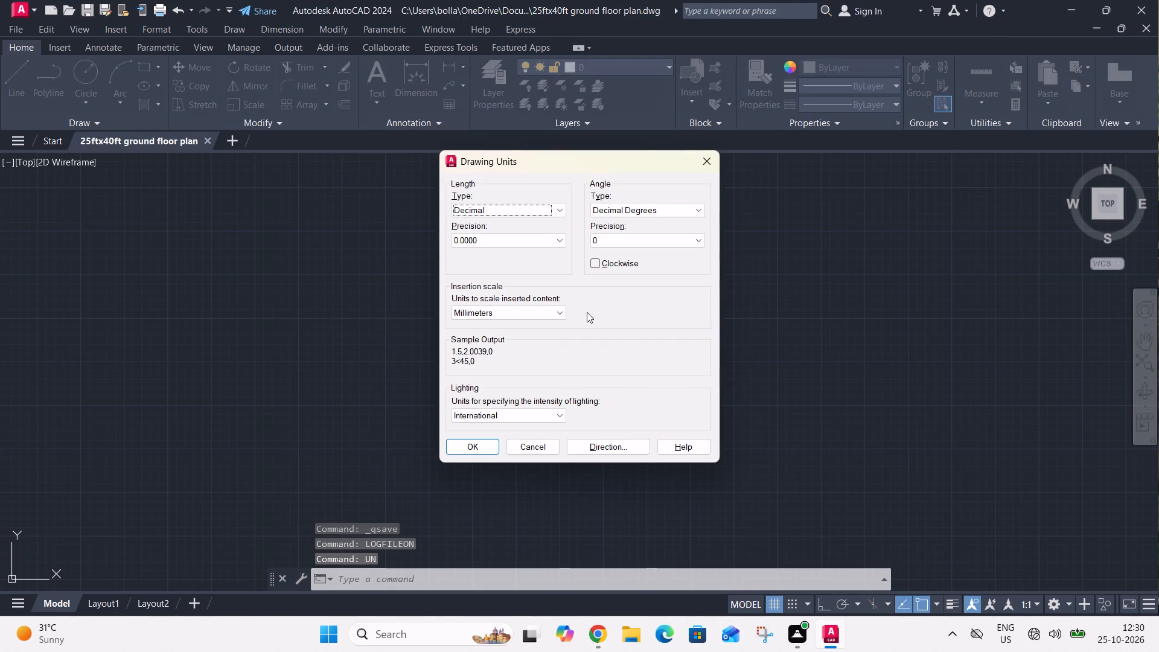
pyautogui.click(560, 216)
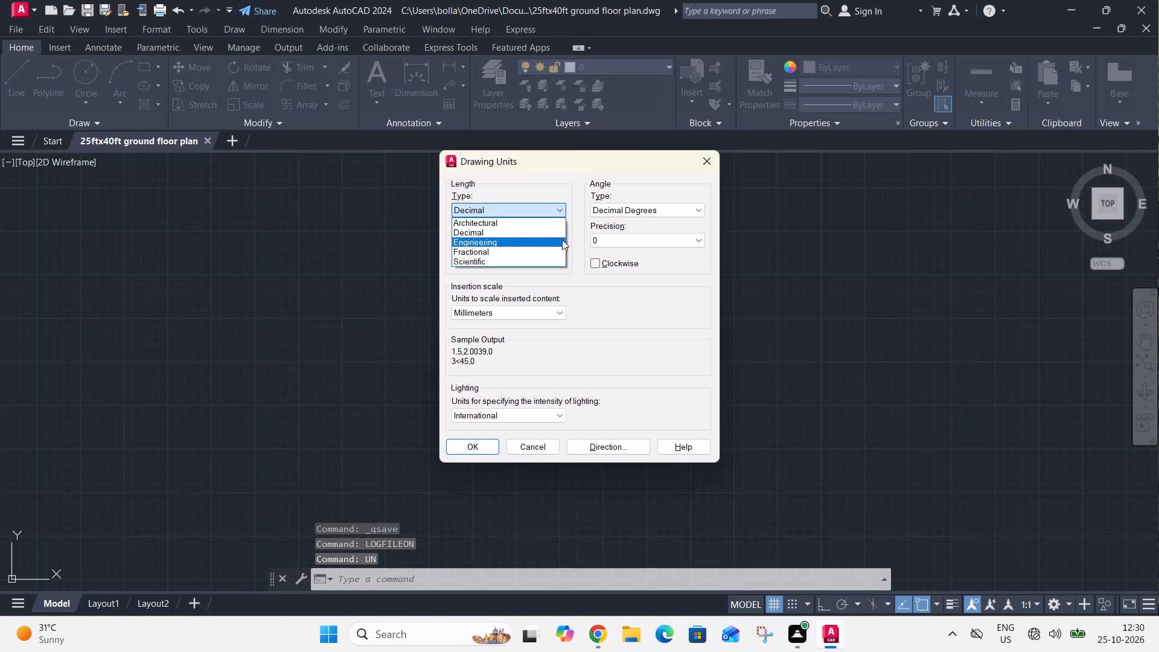
pyautogui.click(561, 241)
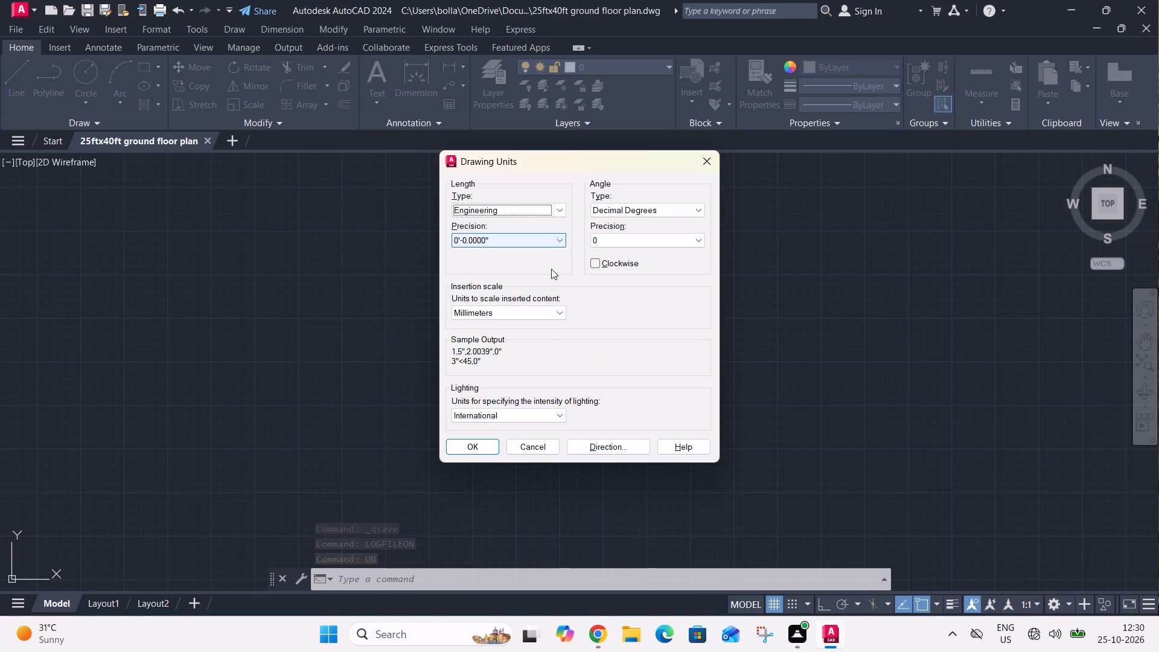
pyautogui.click(546, 317)
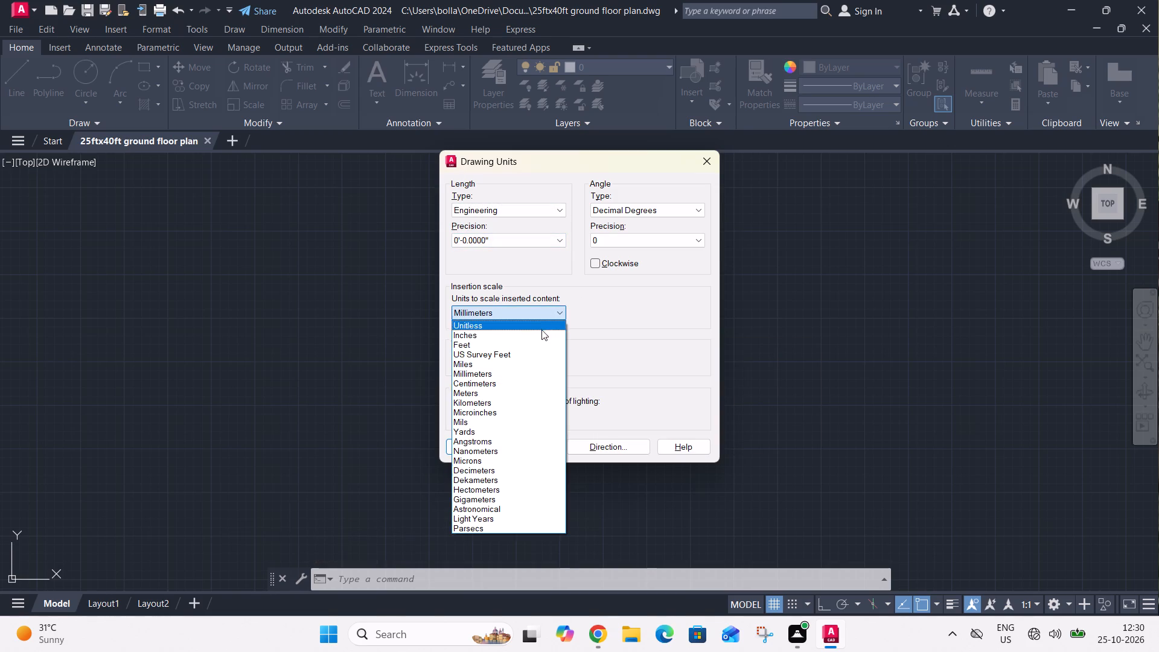
pyautogui.click(541, 336)
pyautogui.click(481, 438)
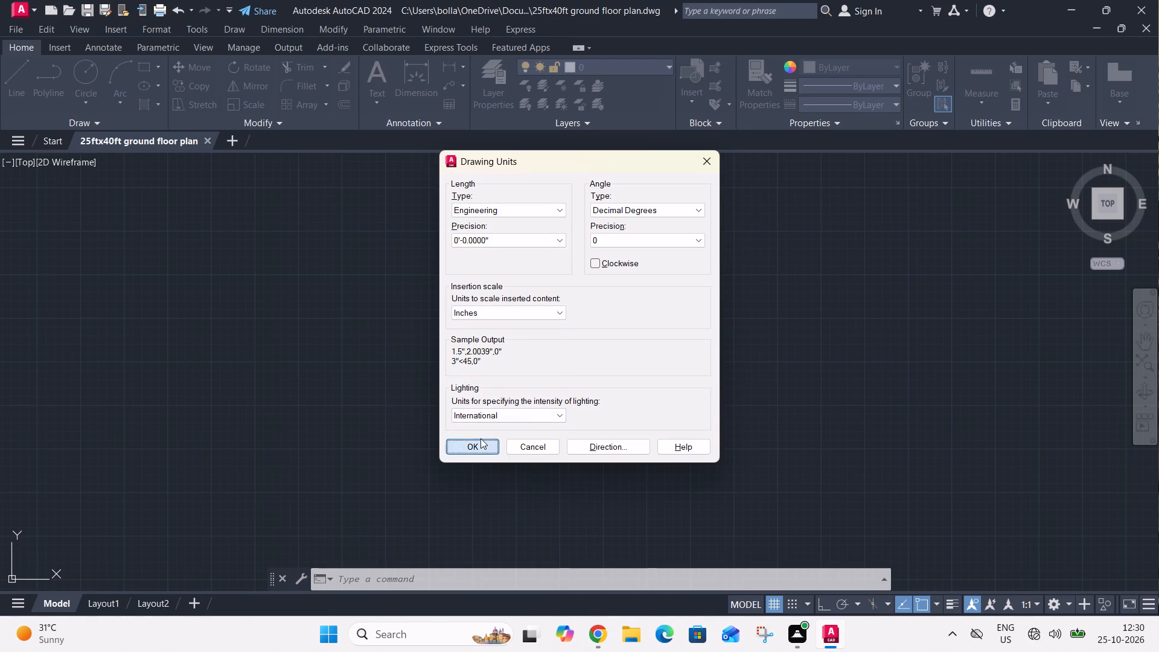
# Modify the ISO-25 dimension style to use the Engineering unit format for linear dimensions.
pyautogui.write('d')
pyautogui.press('space')
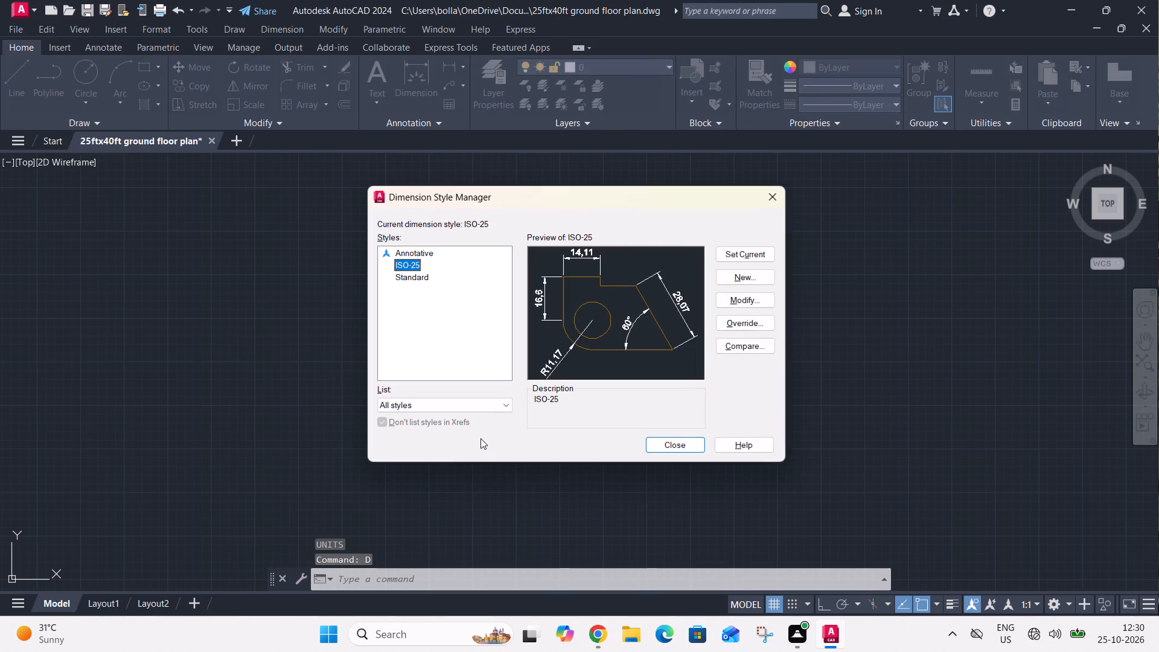
pyautogui.click(760, 304)
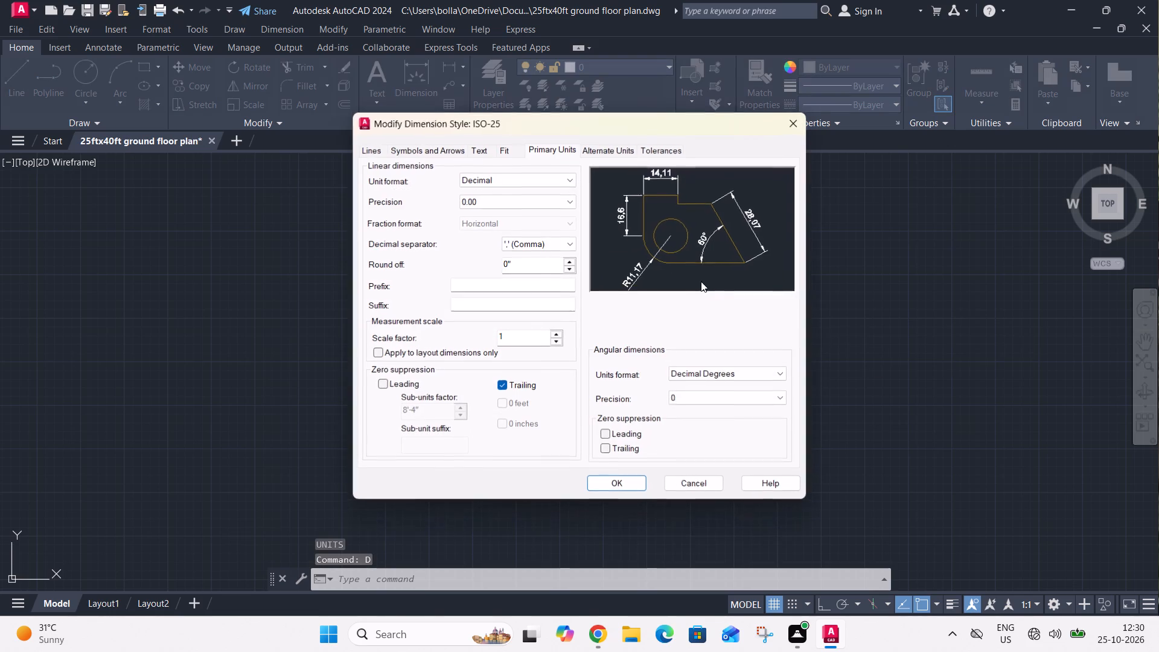
pyautogui.click(501, 183)
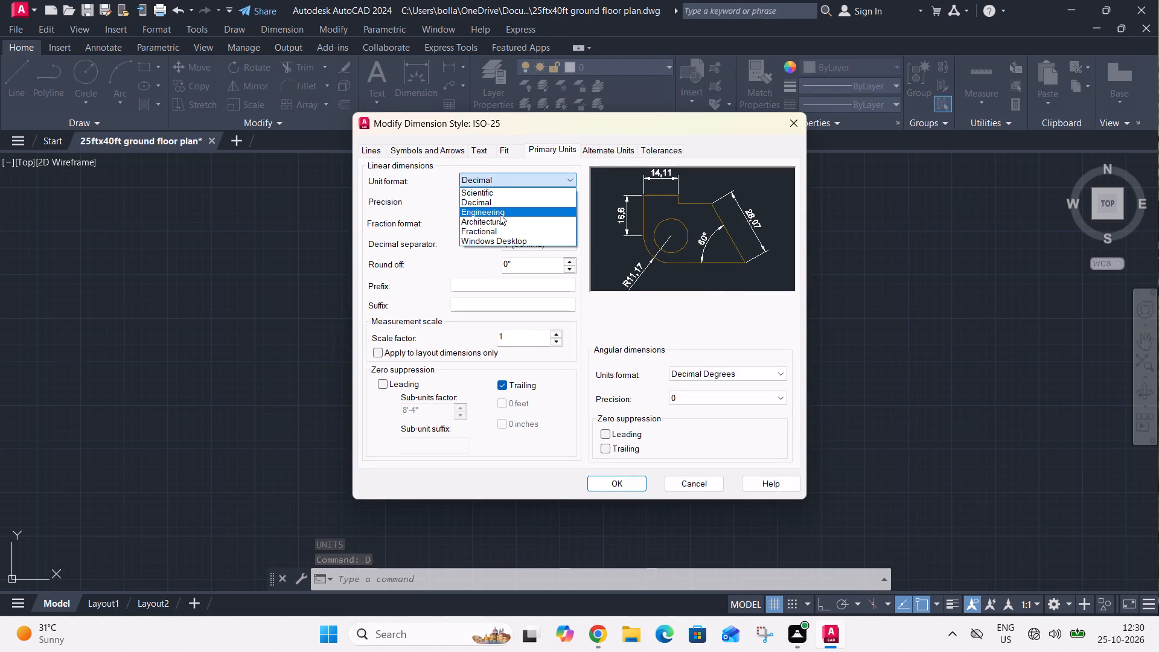
pyautogui.click(500, 214)
# Open the Standard text style from the ISO-25 dimension text settings and choose Engravers MT as its font.
pyautogui.click(476, 150)
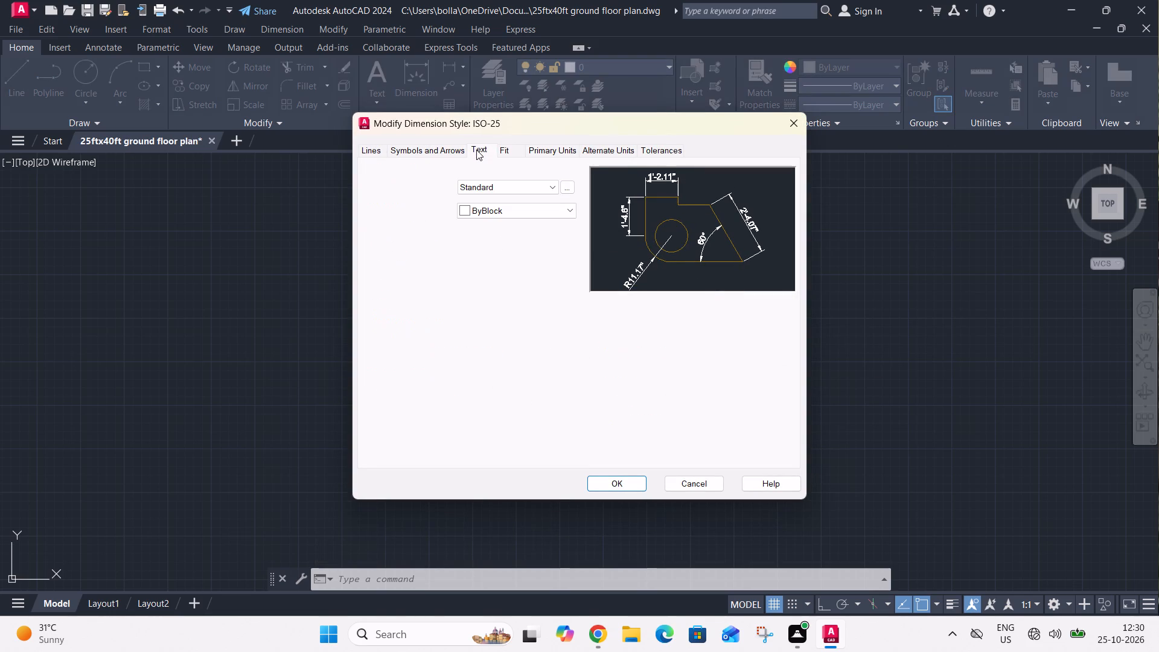
pyautogui.click(568, 188)
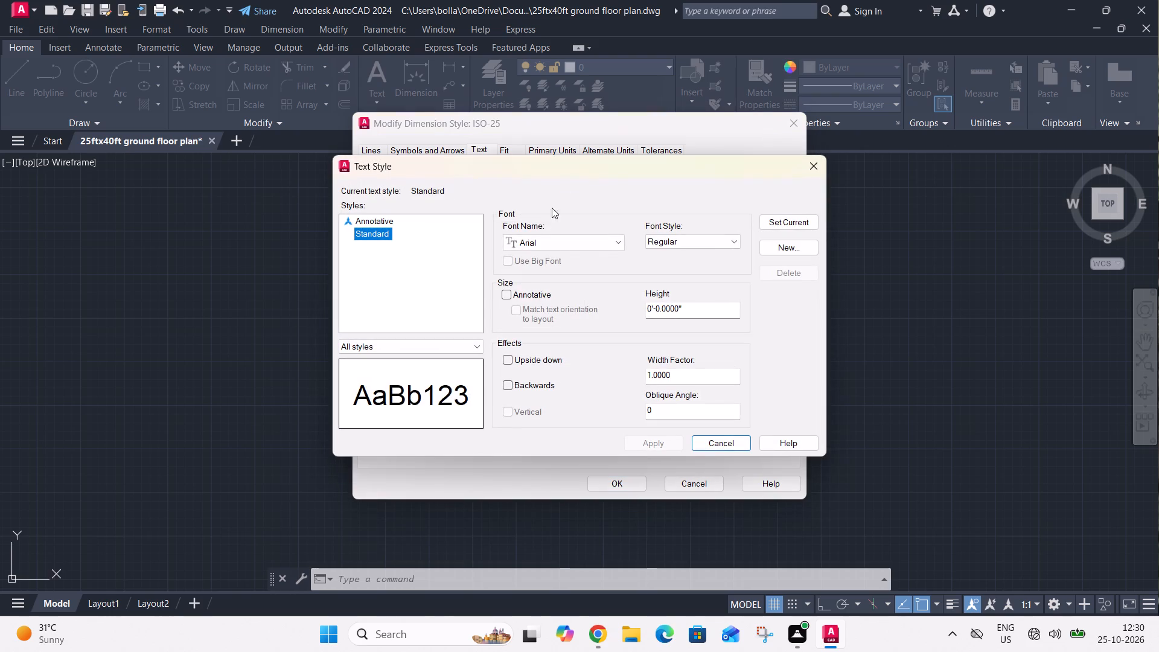
pyautogui.click(558, 244)
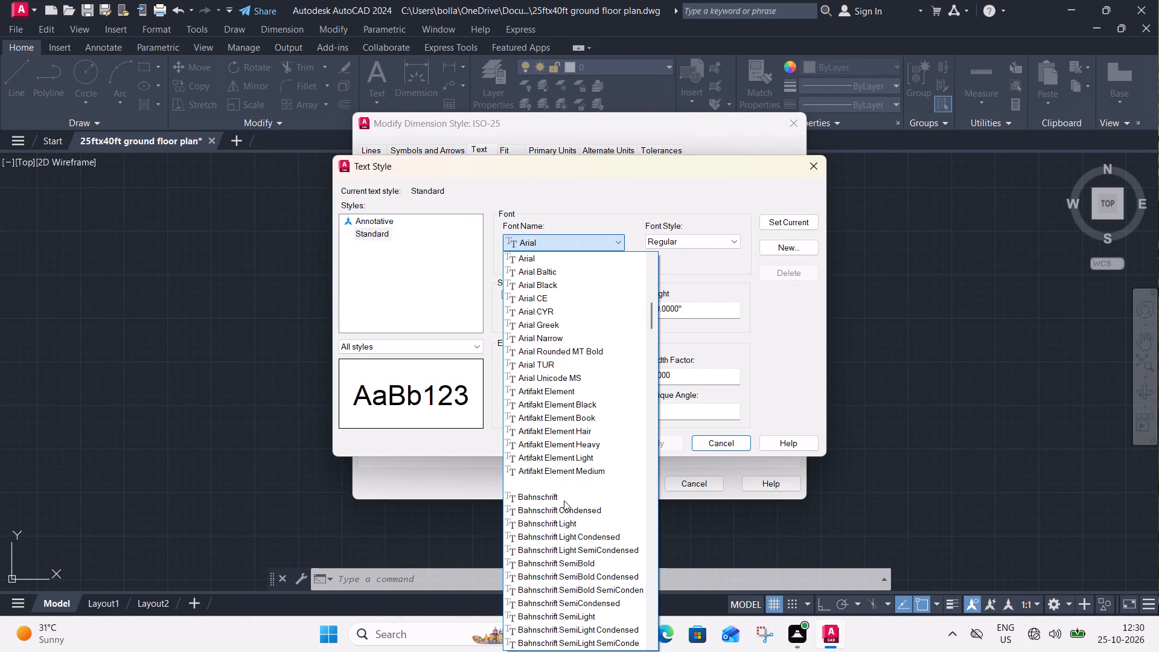
pyautogui.click(564, 500)
pyautogui.click(605, 241)
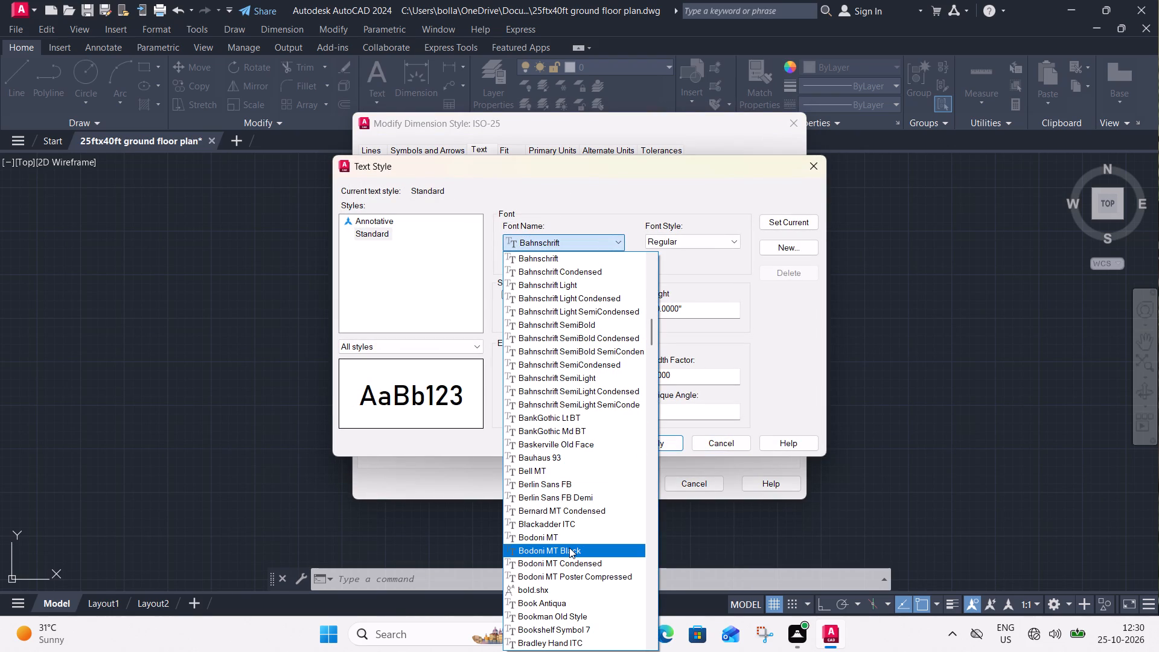
pyautogui.click(576, 577)
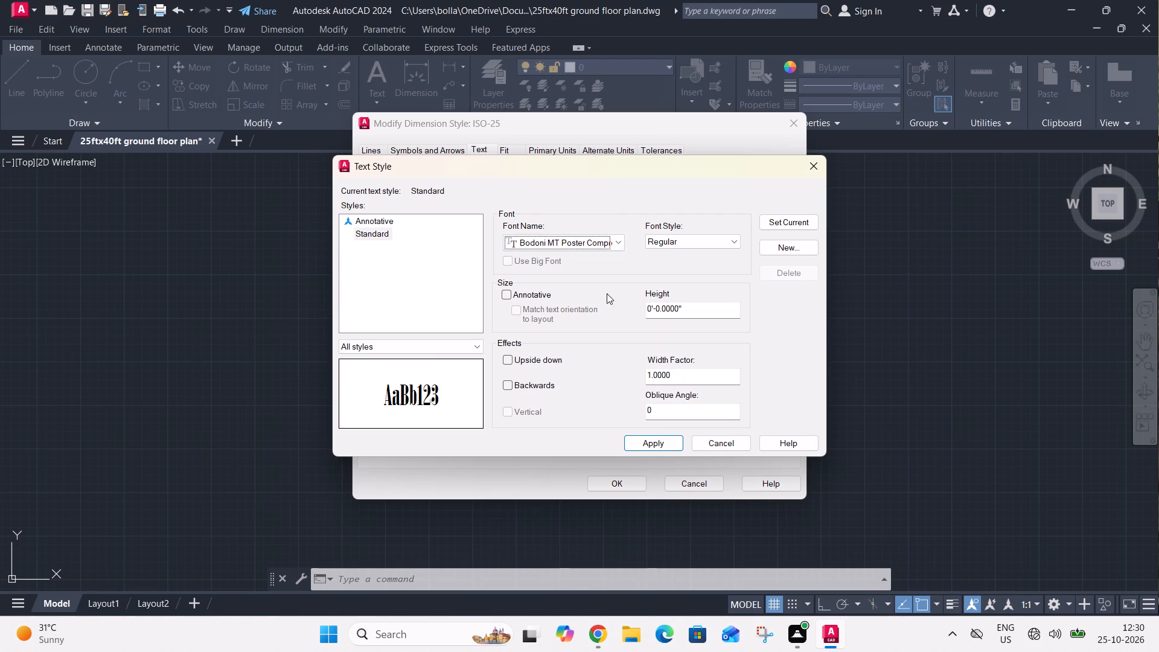
pyautogui.click(616, 246)
pyautogui.click(569, 545)
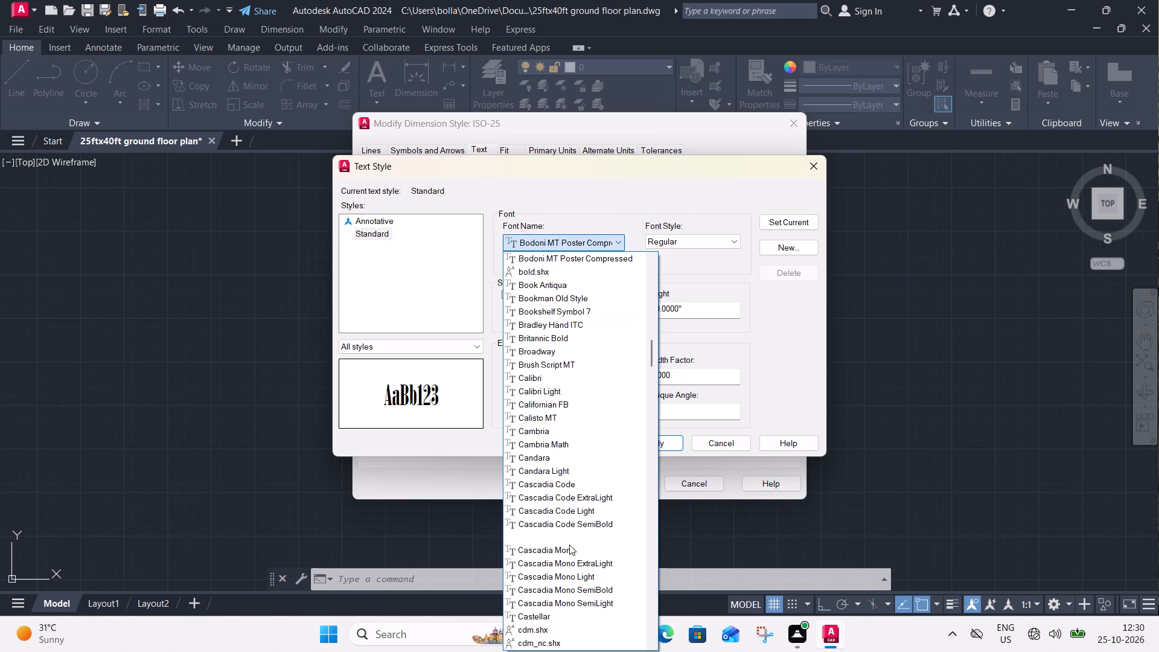
pyautogui.moveTo(611, 251); pyautogui.dragTo(613, 247)
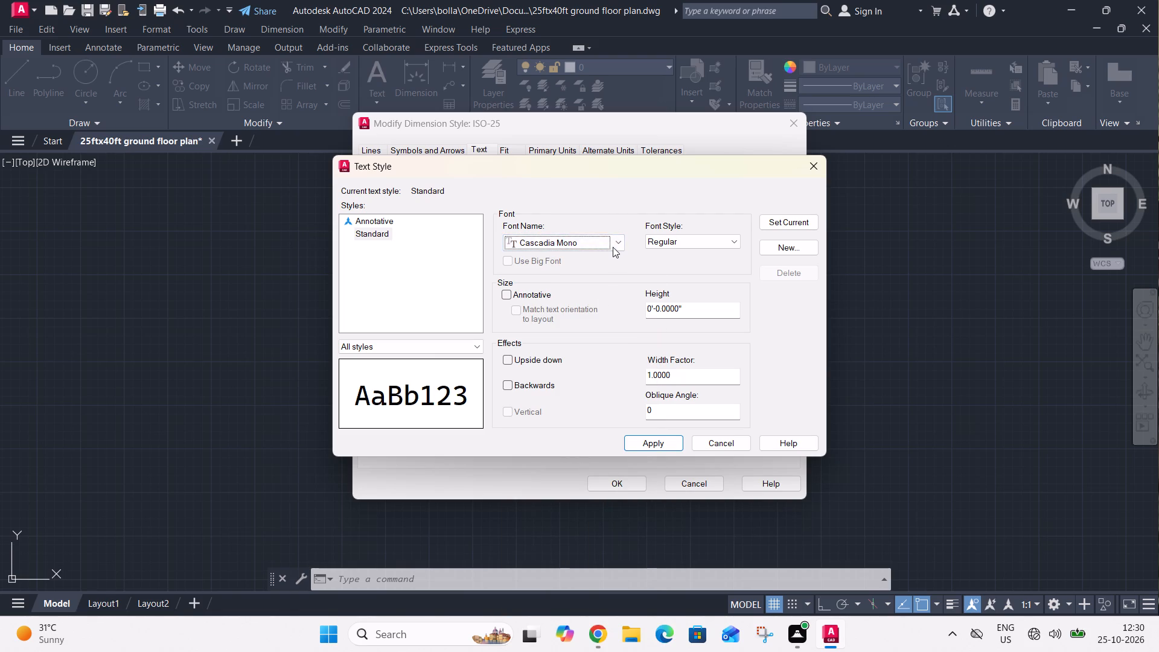
pyautogui.moveTo(613, 247); pyautogui.dragTo(614, 245)
pyautogui.click(614, 245)
pyautogui.click(567, 531)
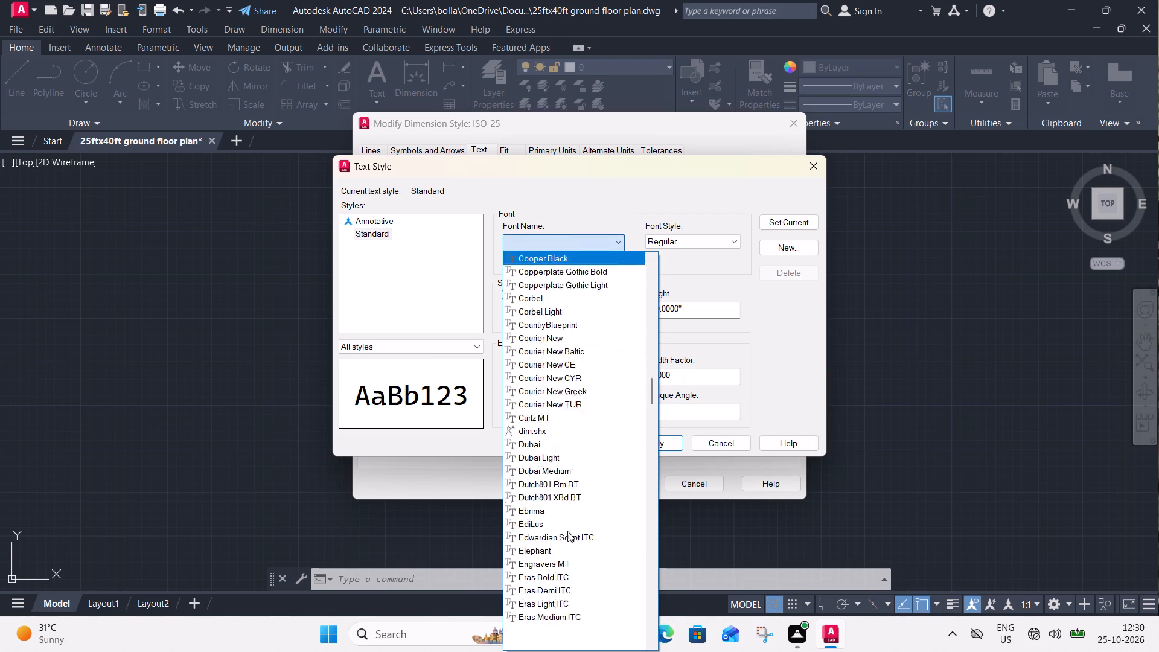
pyautogui.click(615, 251)
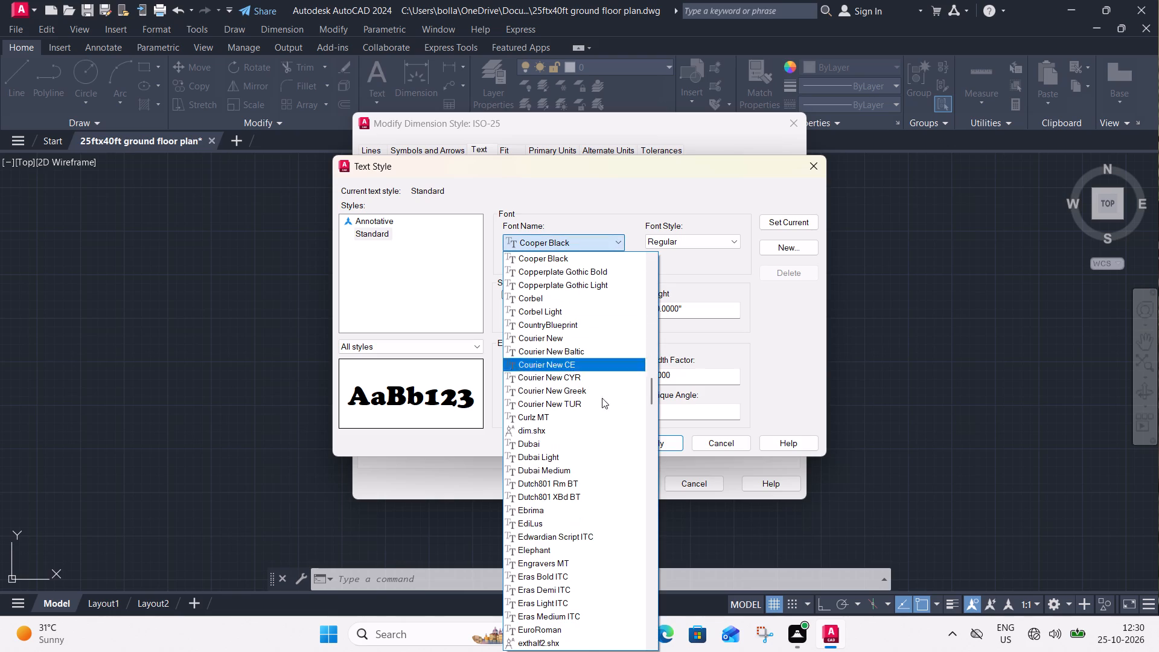
pyautogui.click(577, 559)
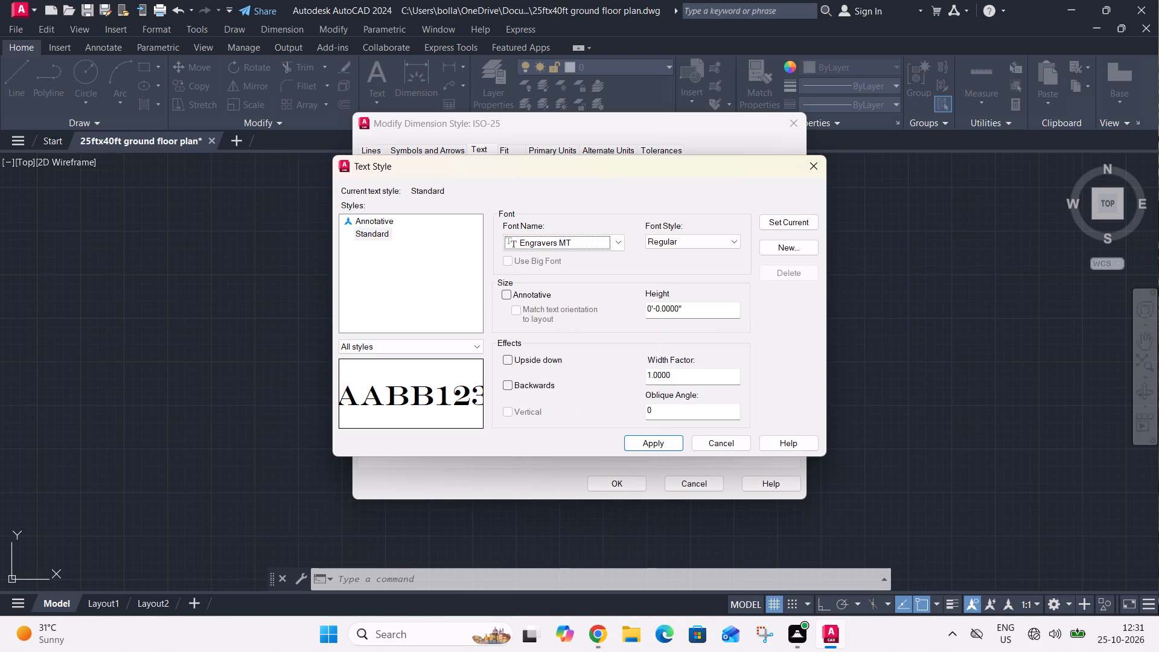
# Set the Standard text style's height to 5", make the style current and save the changes.
pyautogui.click(698, 310)
pyautogui.press('BackSpace')
pyautogui.press('BackSpace')
pyautogui.press('BackSpace')
pyautogui.press('BackSpace')
pyautogui.press('BackSpace')
pyautogui.press('BackSpace')
pyautogui.press('BackSpace')
pyautogui.press('BackSpace')
pyautogui.press('BackSpace')
pyautogui.press('BackSpace')
pyautogui.press('BackSpace')
pyautogui.press('BackSpace')
pyautogui.press('BackSpace')
pyautogui.press('BackSpace')
pyautogui.press('BackSpace')
pyautogui.press('BackSpace')
pyautogui.write('5"')
pyautogui.click(790, 224)
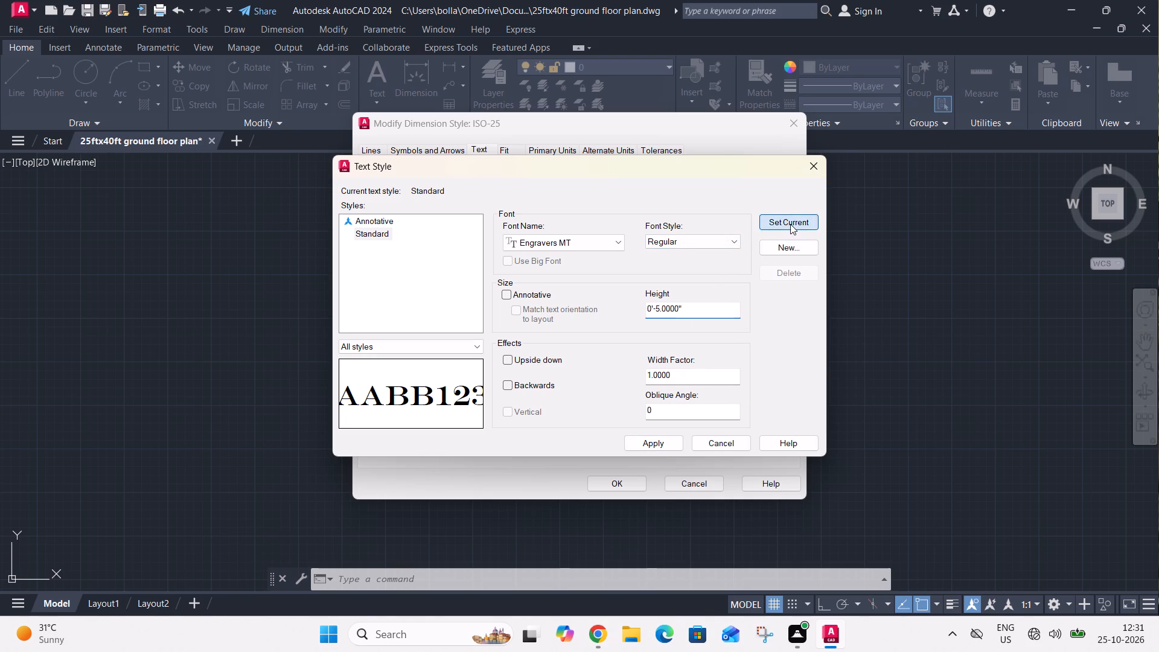
pyautogui.moveTo(568, 345); pyautogui.dragTo(698, 415)
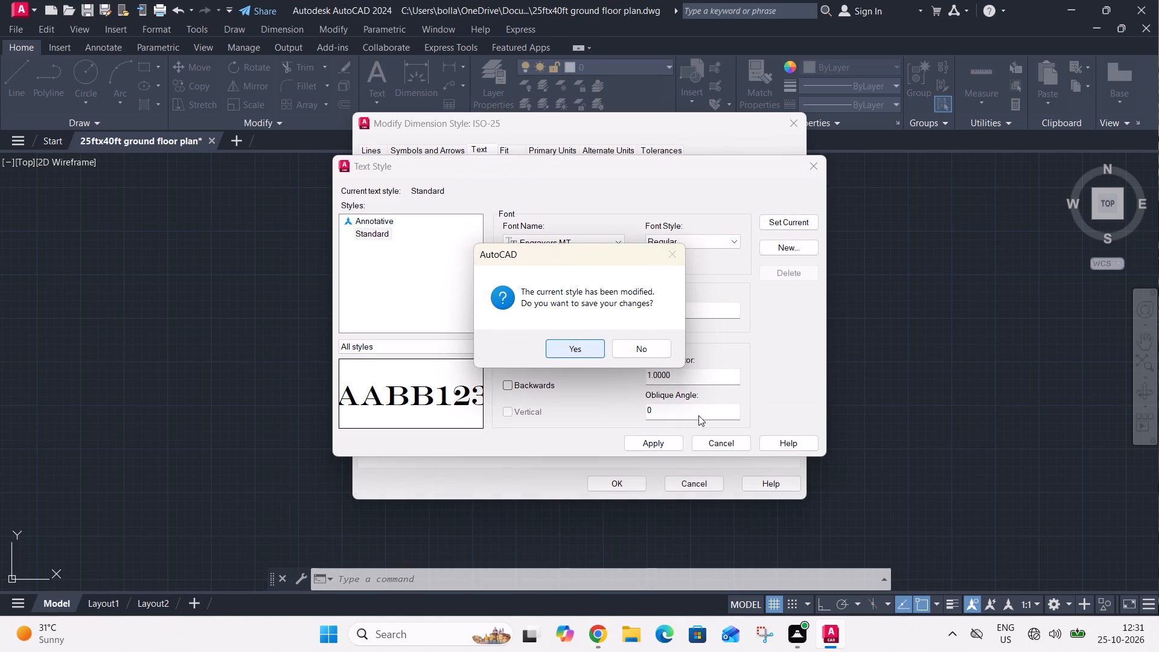
pyautogui.moveTo(698, 415); pyautogui.dragTo(586, 352)
pyautogui.click(586, 352)
pyautogui.click(724, 444)
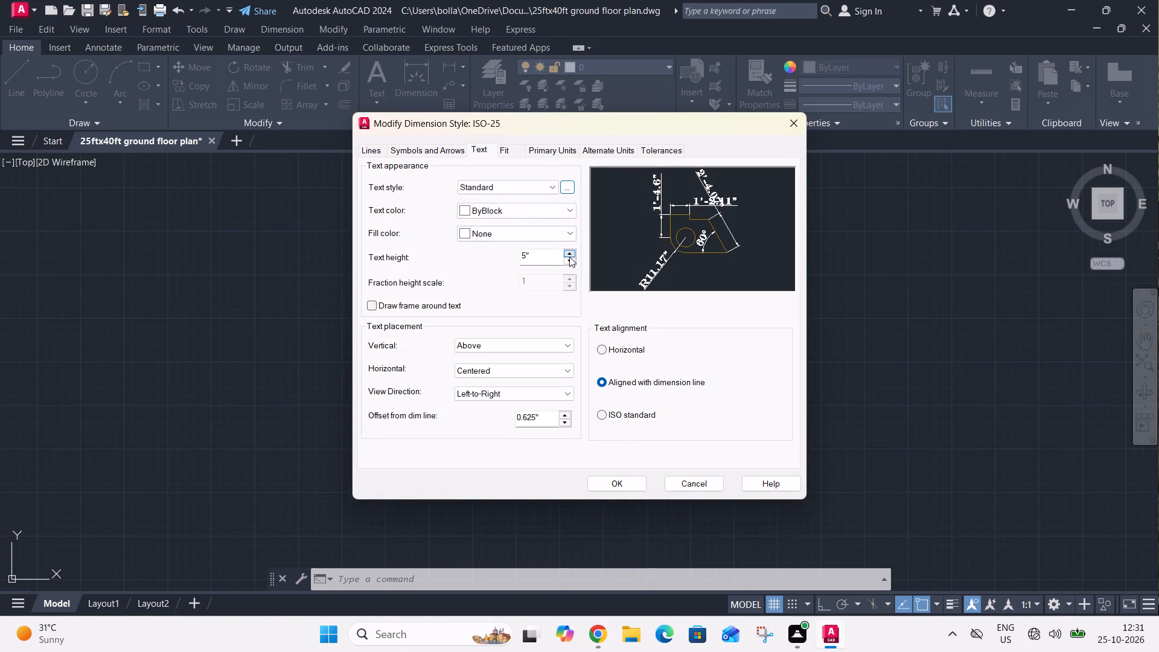
# Accept the modified ISO-25 dimension style and make it the current dimension style.
pyautogui.click(633, 476)
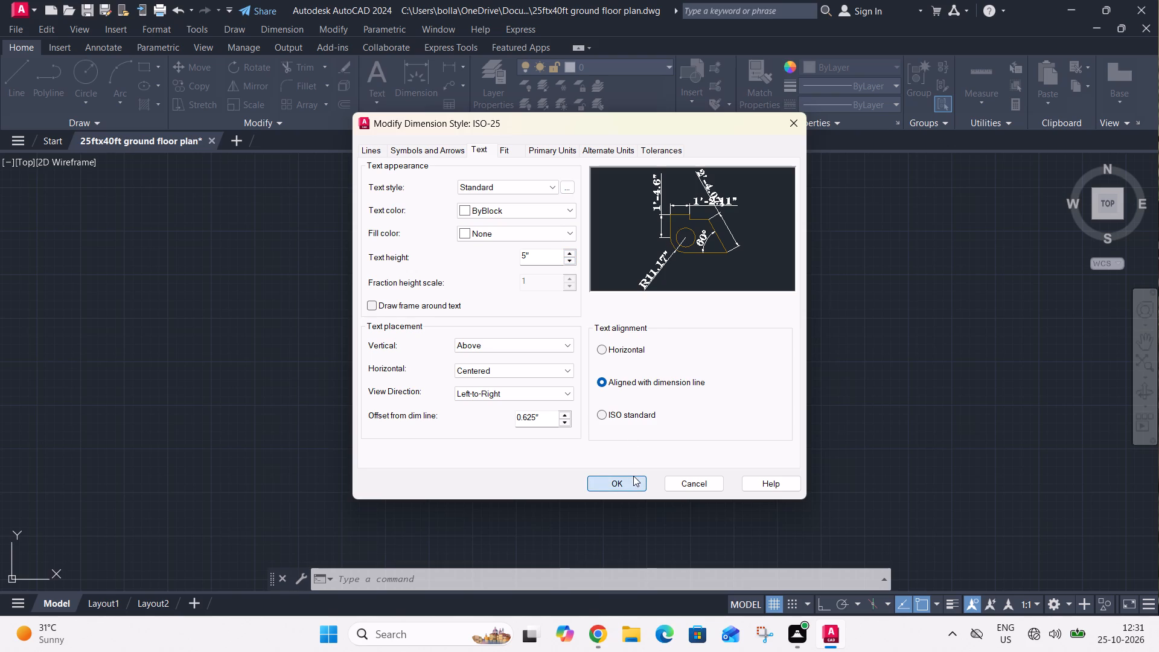
pyautogui.click(753, 261)
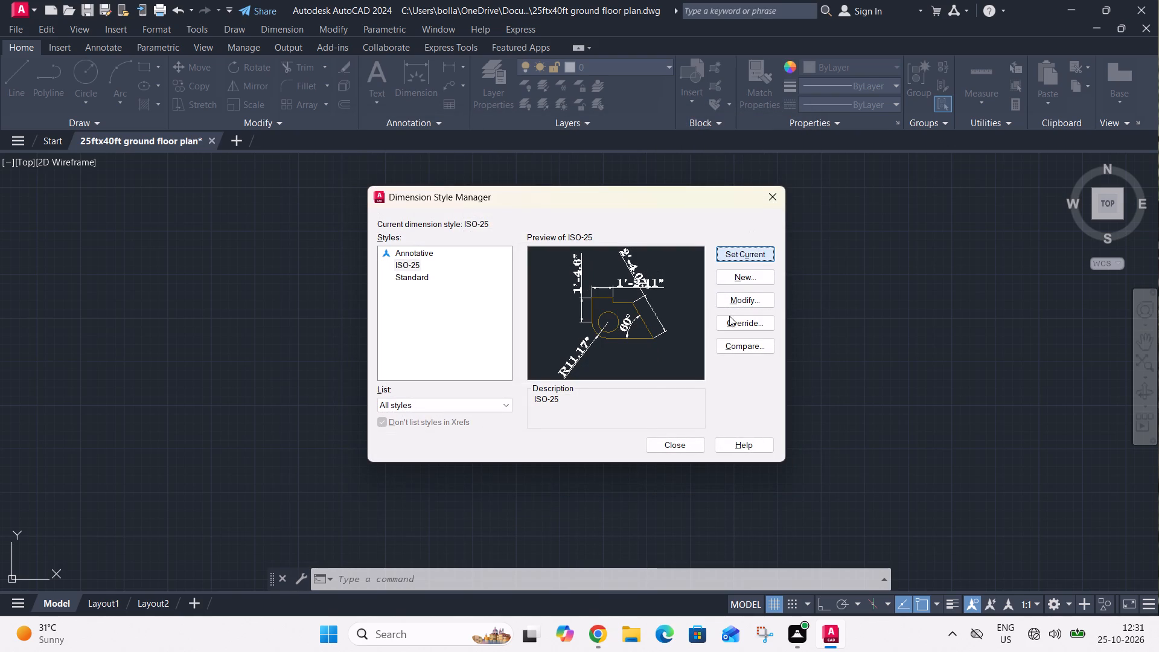
pyautogui.click(692, 450)
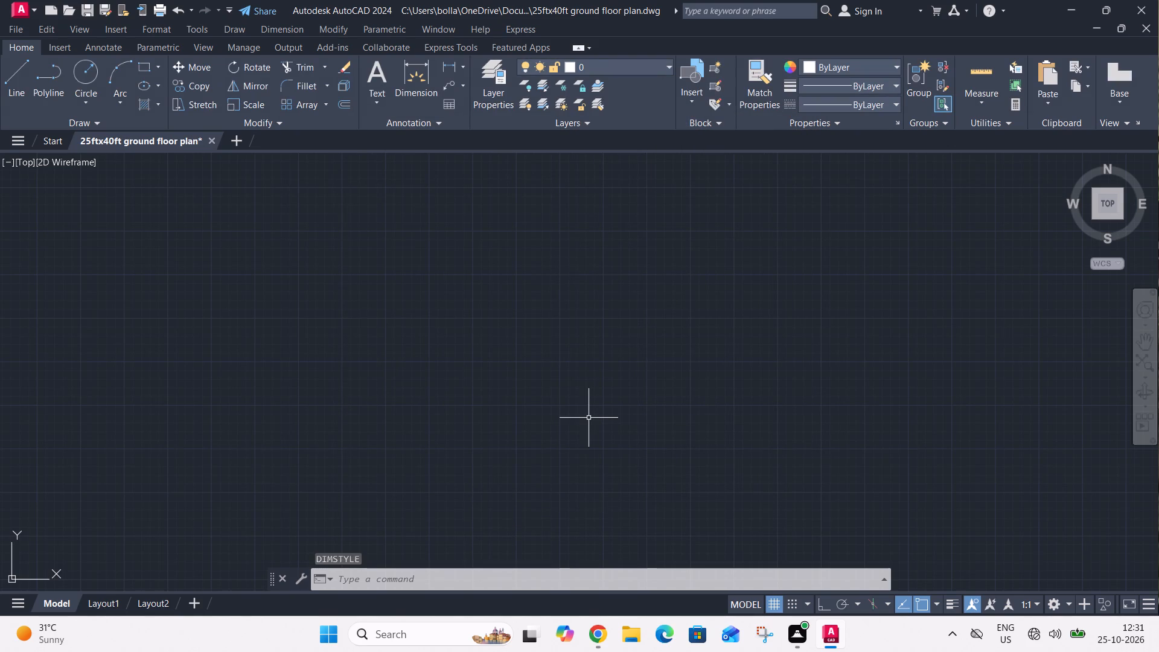
# Draw a 25' wide by 40' high rectangle as the outer boundary of the house.
pyautogui.write('rec')
pyautogui.press('space')
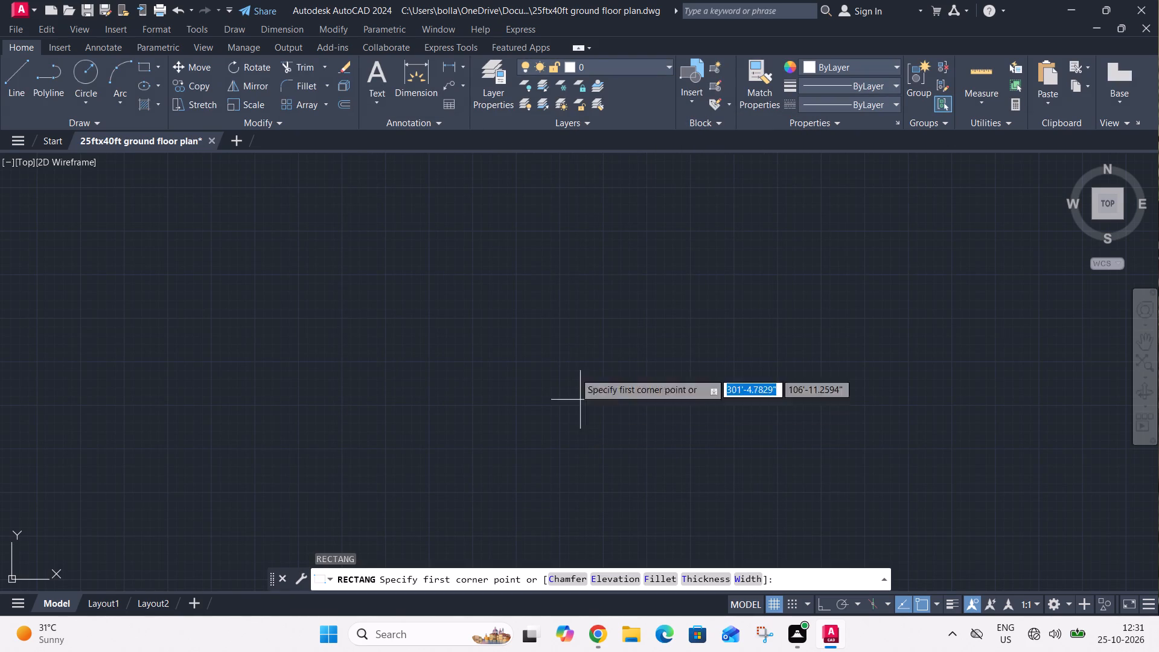
pyautogui.moveTo(405, 176); pyautogui.dragTo(616, 364)
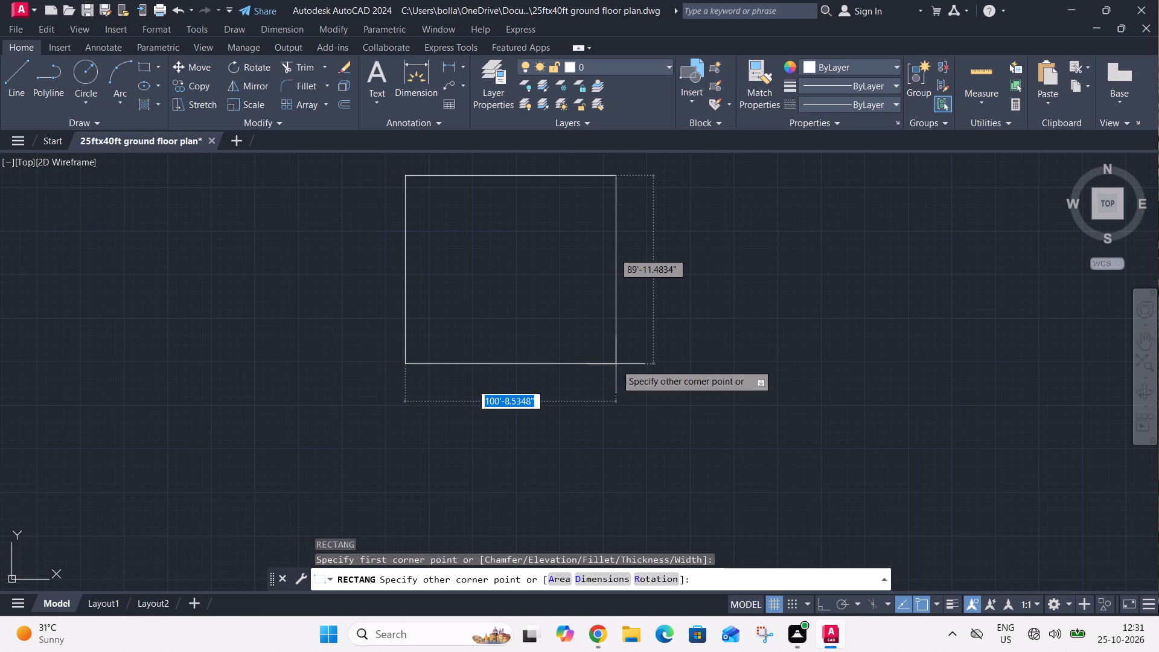
pyautogui.write("25'")
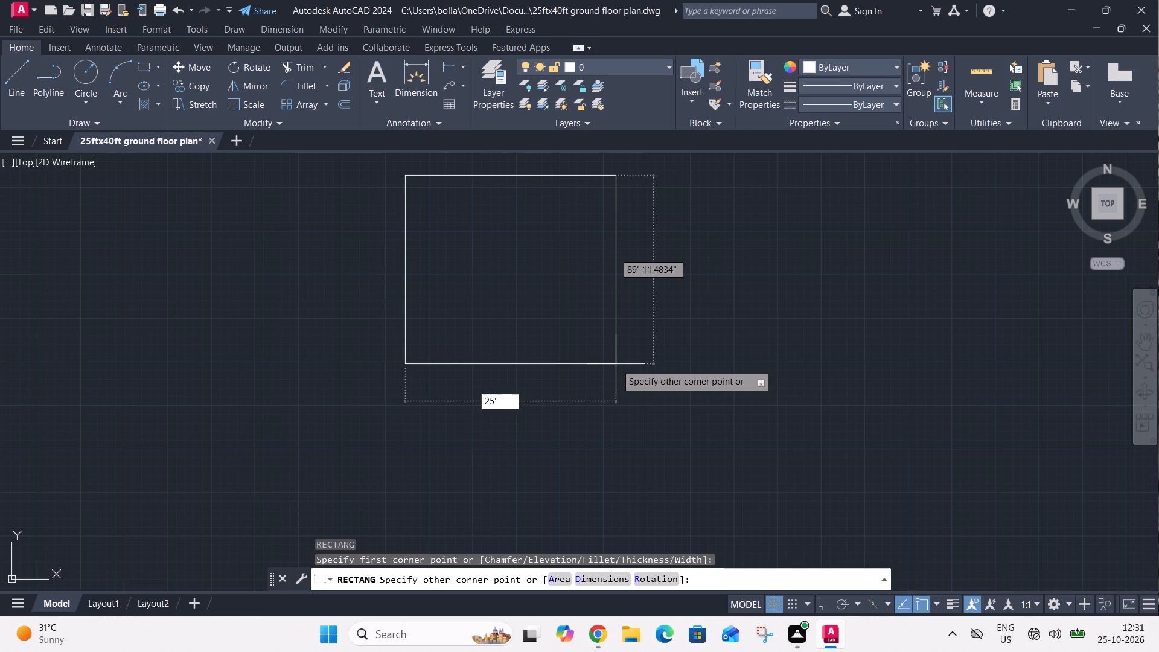
pyautogui.press('Tab')
pyautogui.write("40'")
pyautogui.press('Return')
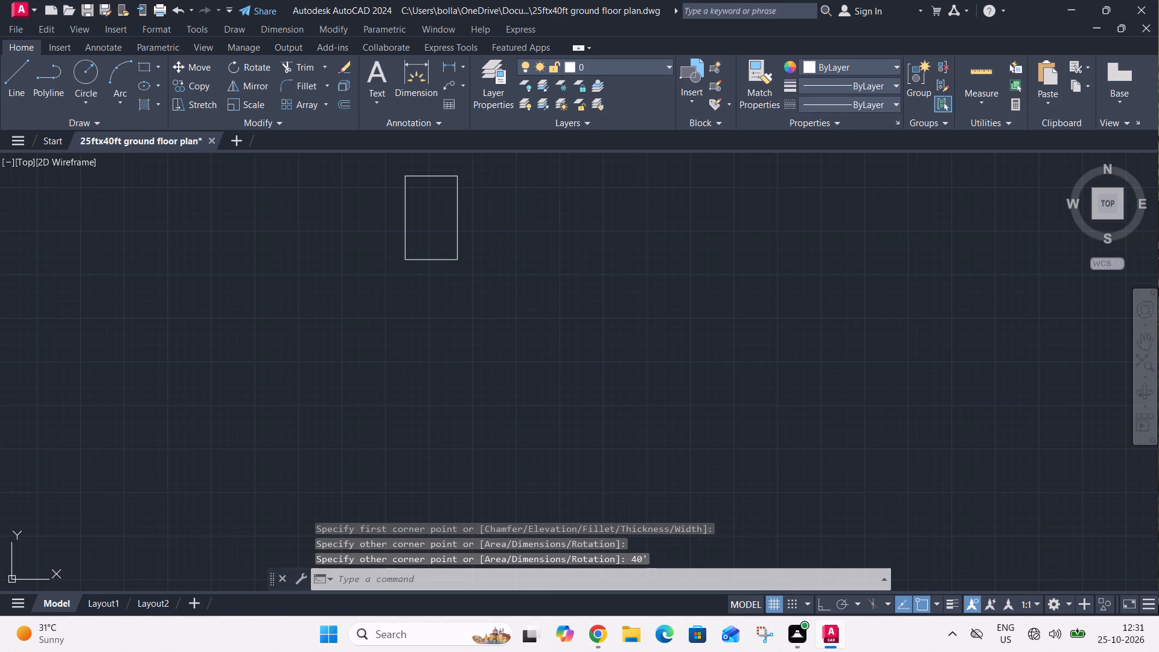
# Offset the outer rectangle 9" inward to form the exterior wall thickness.
pyautogui.scroll(4, 407, 152)
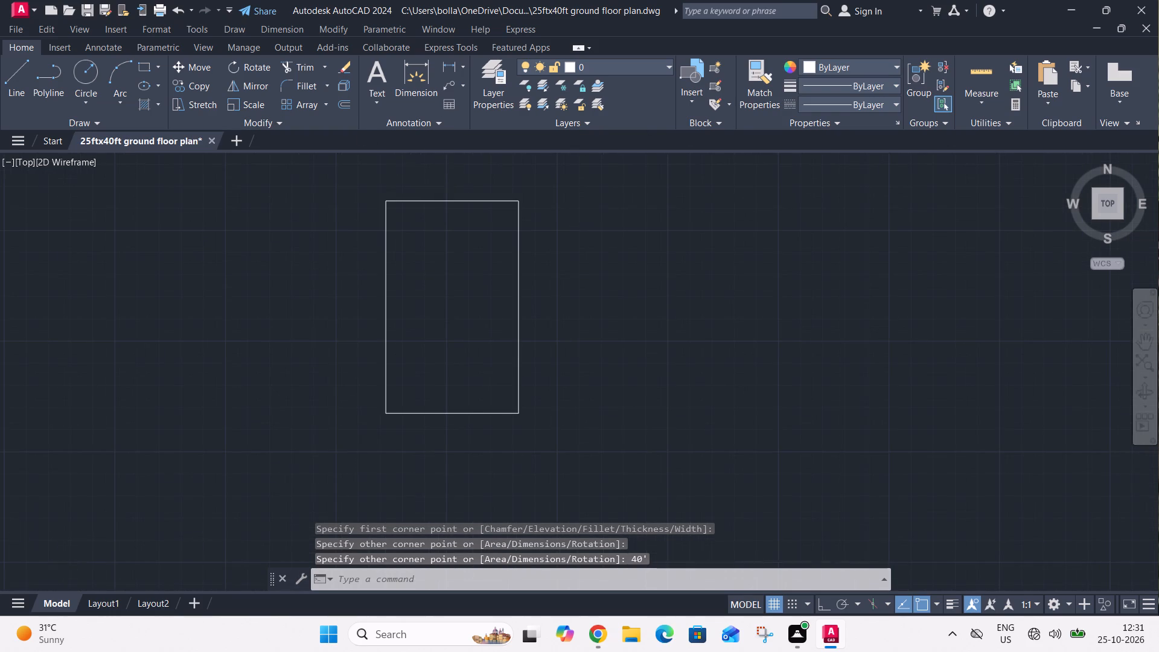
pyautogui.scroll(1, 437, 189)
pyautogui.write('o')
pyautogui.press('space')
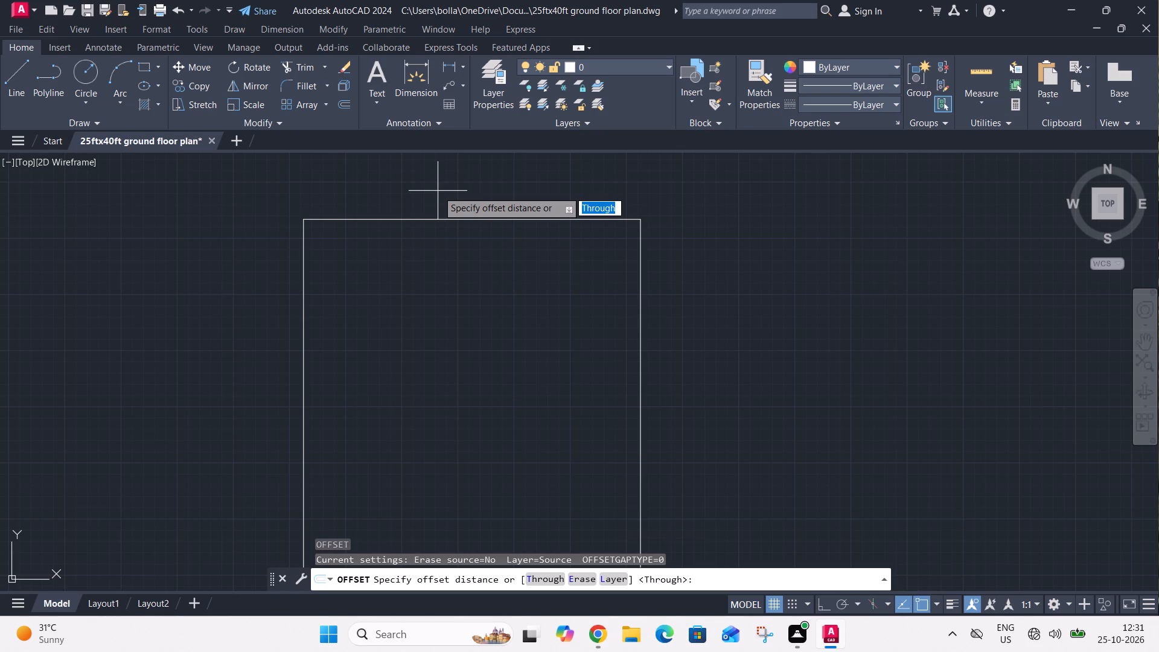
pyautogui.write('9"')
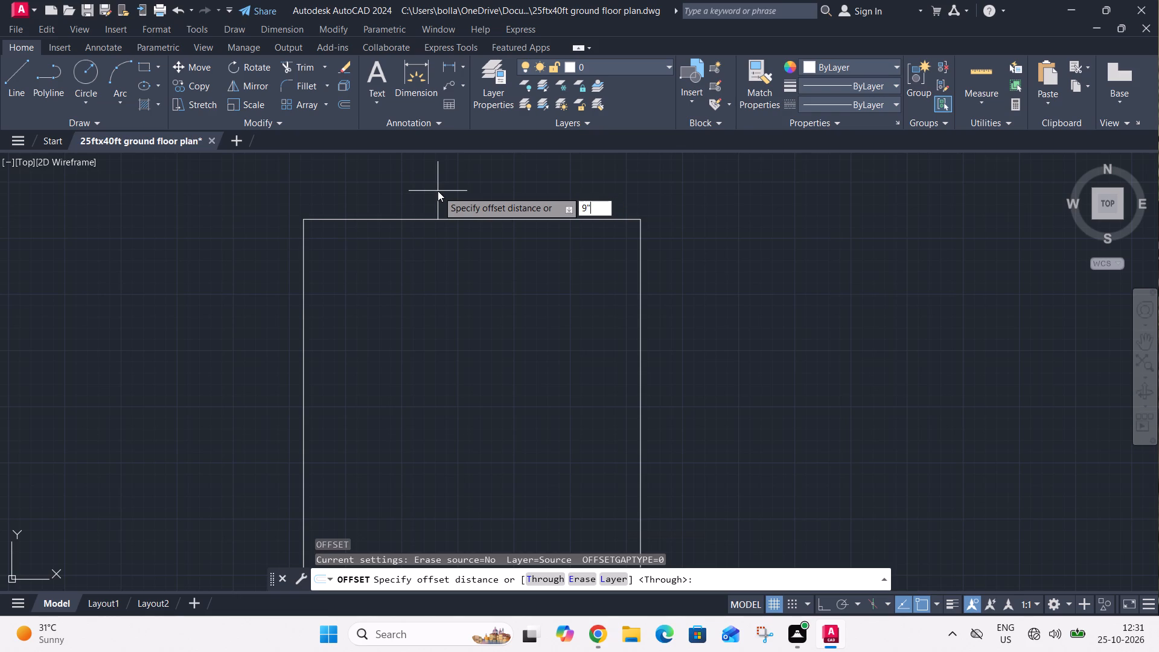
pyautogui.press('Return')
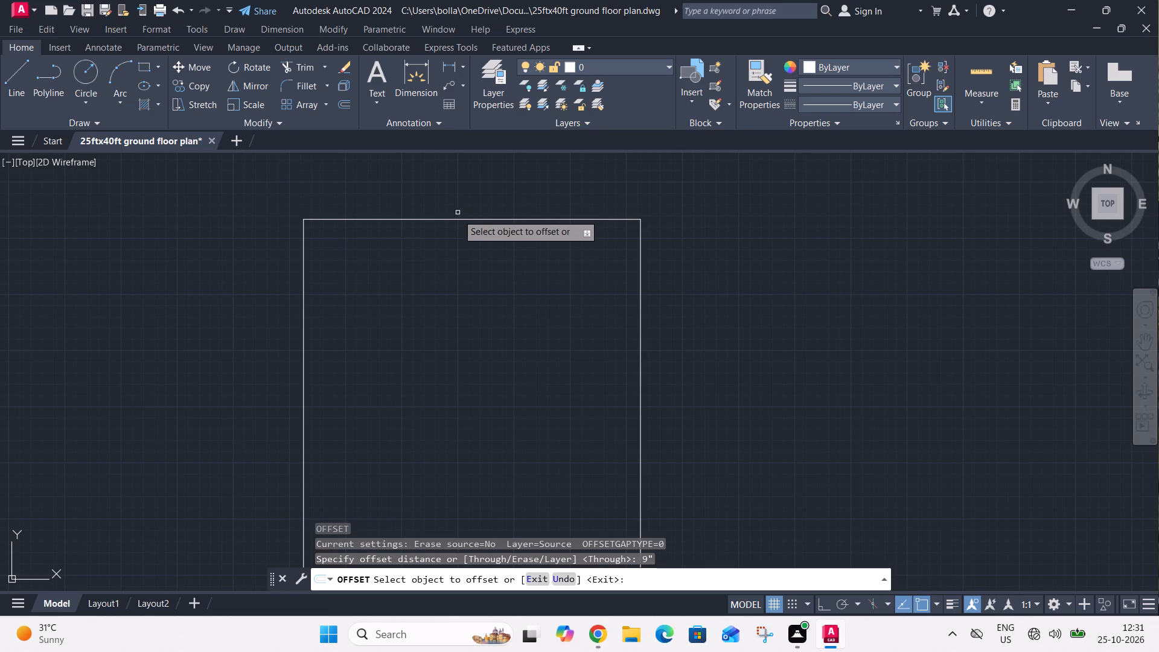
pyautogui.click(462, 222)
pyautogui.click(473, 218)
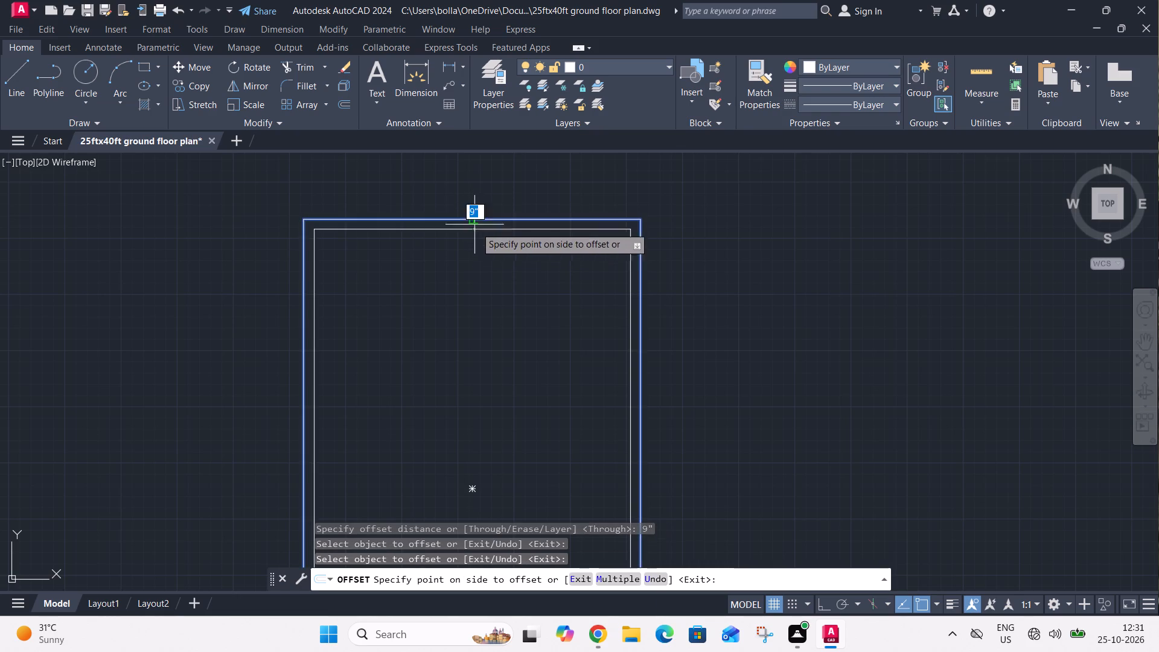
pyautogui.click(482, 245)
pyautogui.press('Escape')
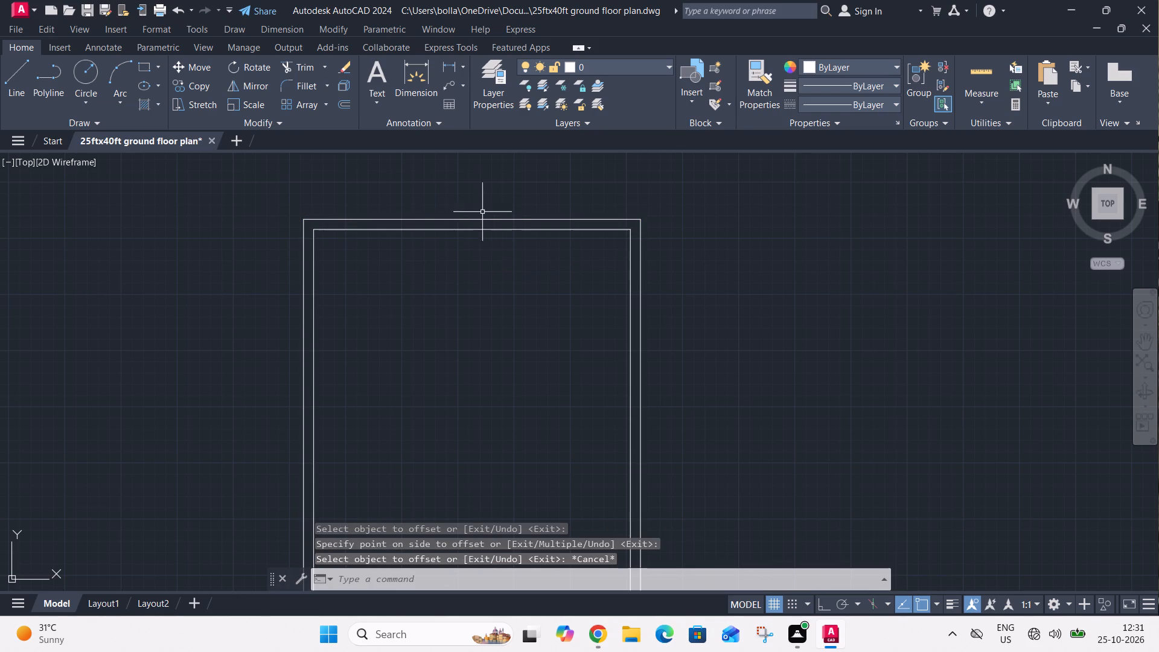
# Explode both the outer and inner wall rectangles into separate lines.
pyautogui.click(482, 208)
pyautogui.click(453, 269)
pyautogui.write('x')
pyautogui.press('space')
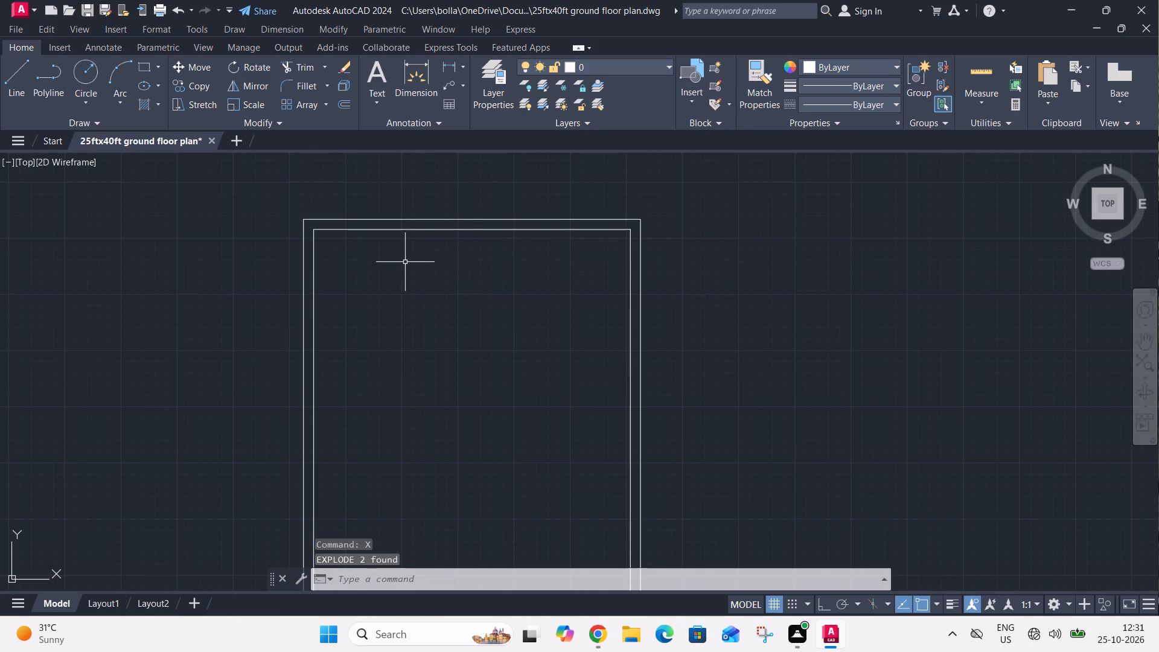
# Offset the inner line of the left exterior wall 10' into the house.
pyautogui.write('o')
pyautogui.press('space')
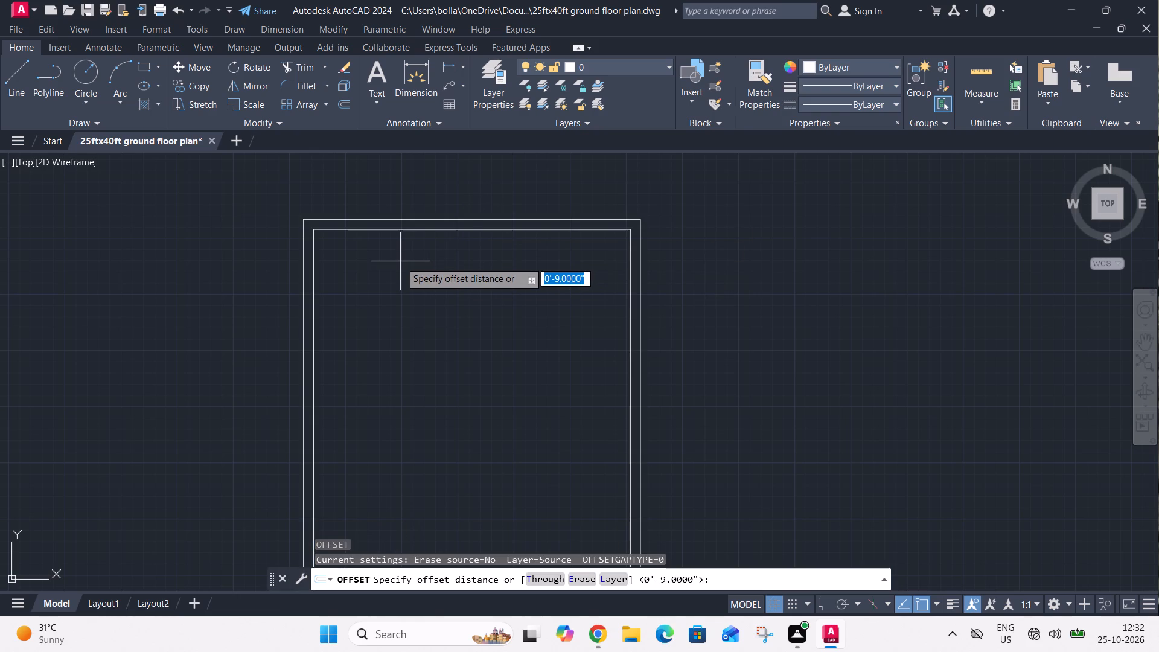
pyautogui.write("10'")
pyautogui.press('Return')
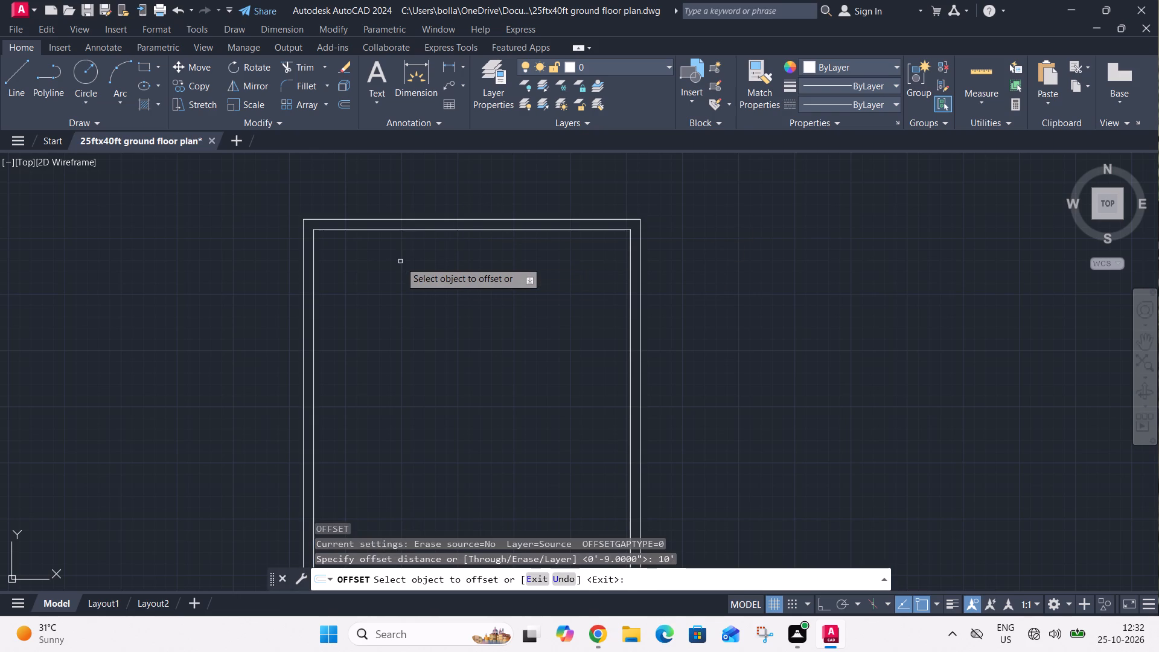
pyautogui.click(313, 338)
pyautogui.click(369, 338)
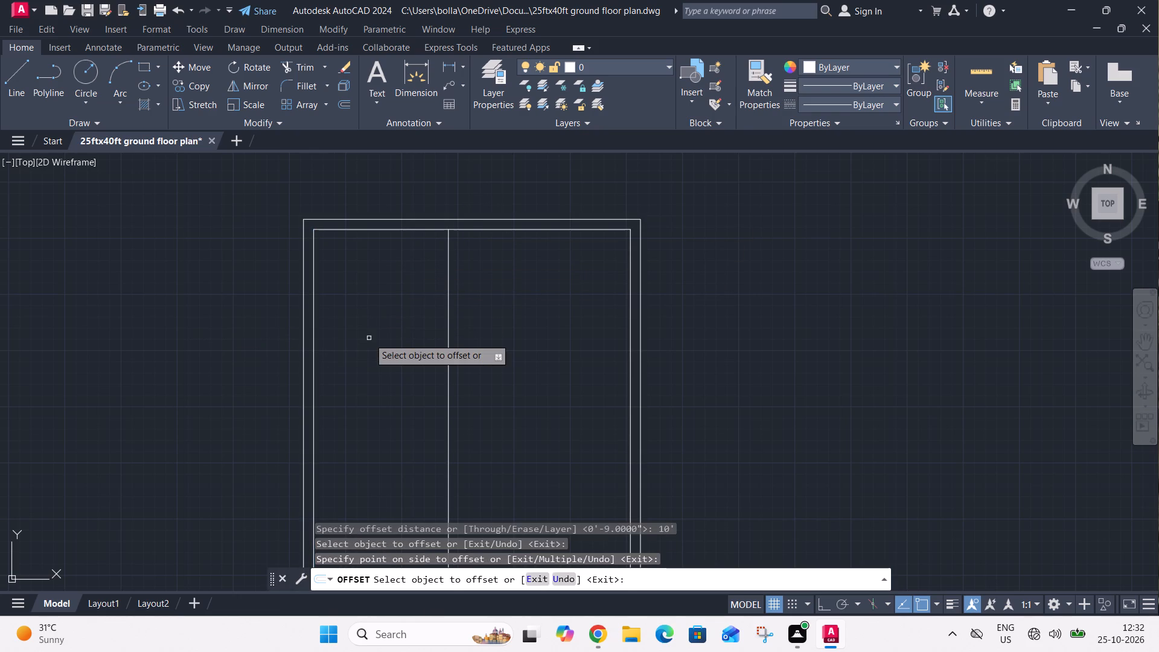
pyautogui.press('Escape')
# Offset the new vertical partition line 4.5" to the right to give the interior wall its thickness.
pyautogui.write('o 4.5"')
pyautogui.press('Return')
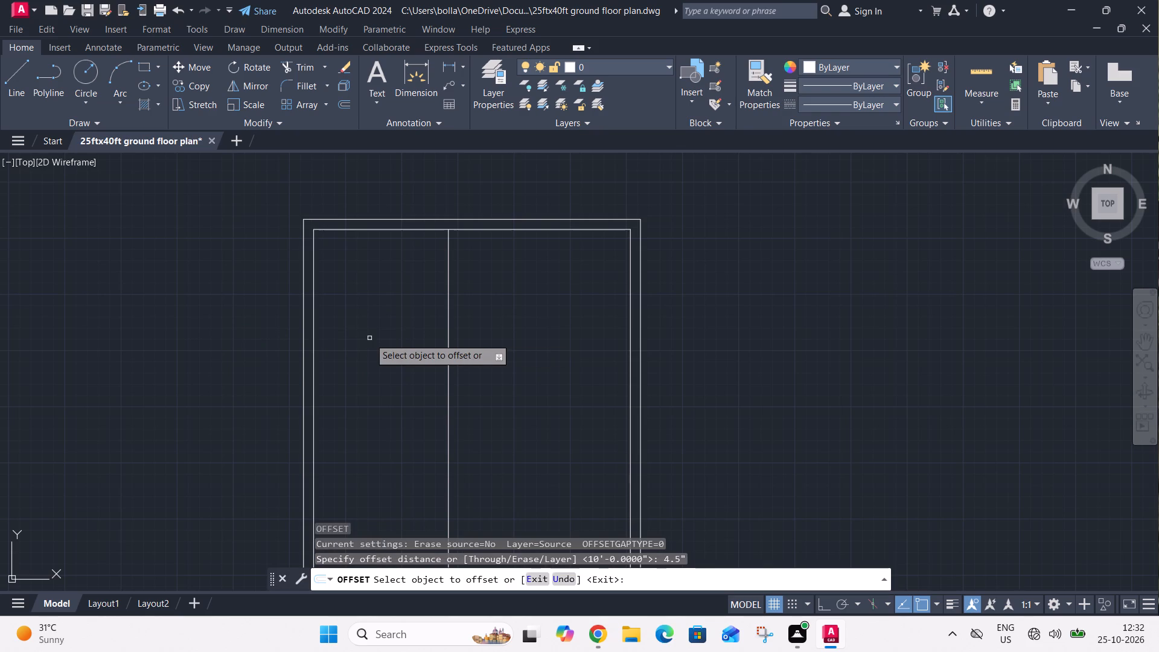
pyautogui.click(446, 354)
pyautogui.click(482, 357)
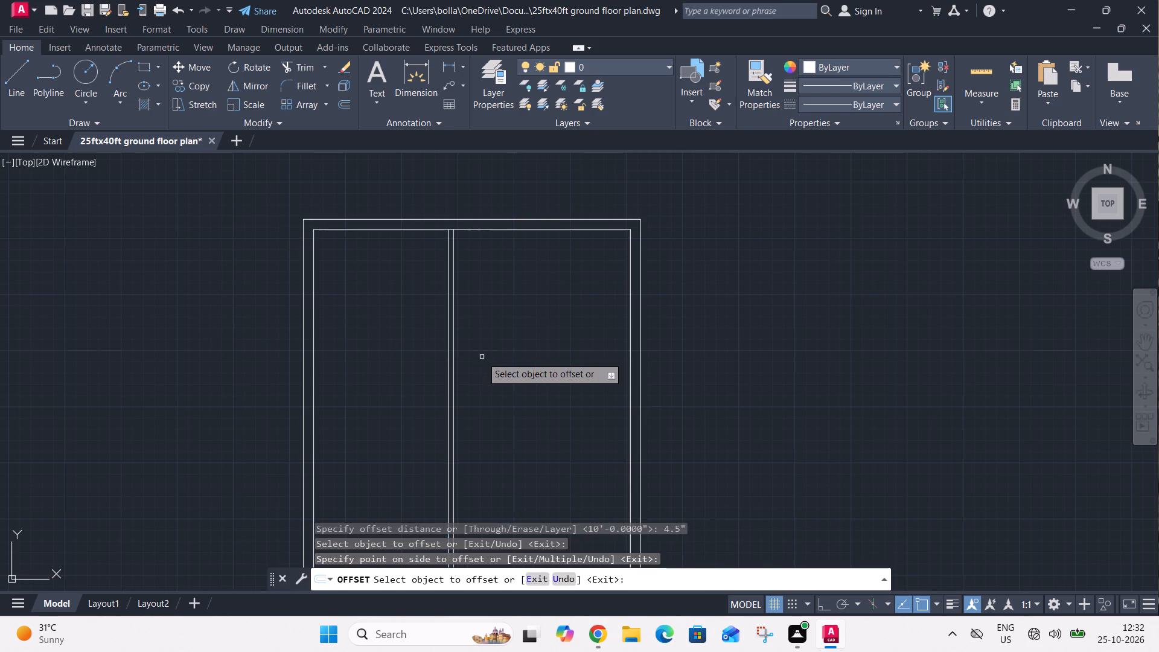
pyautogui.press('Escape')
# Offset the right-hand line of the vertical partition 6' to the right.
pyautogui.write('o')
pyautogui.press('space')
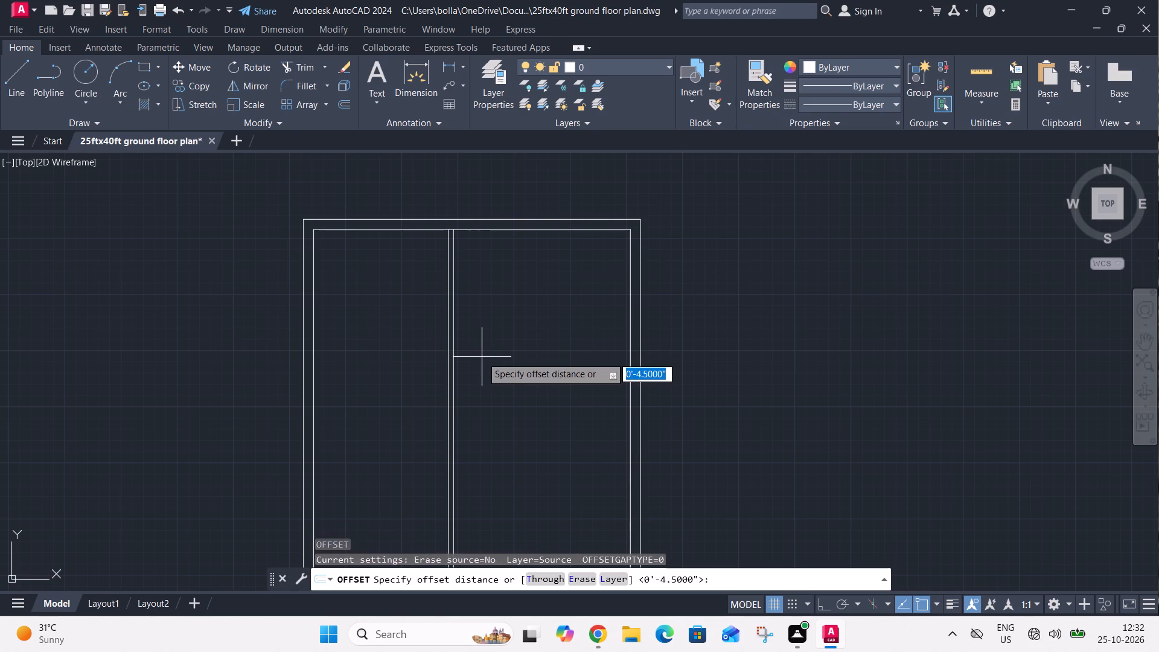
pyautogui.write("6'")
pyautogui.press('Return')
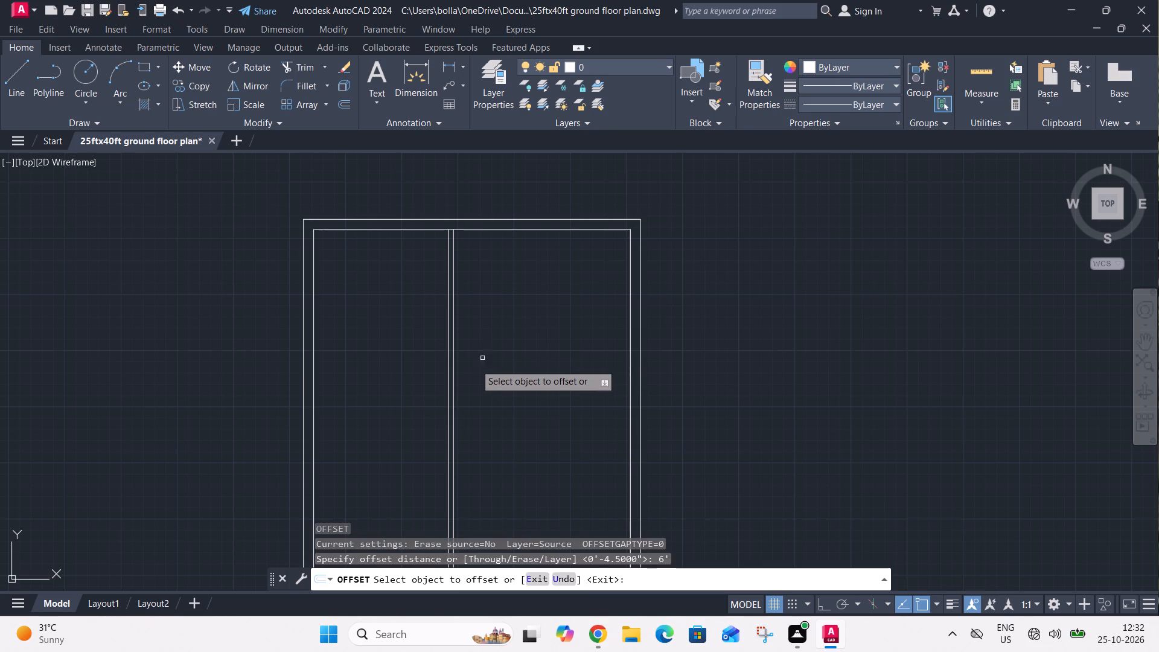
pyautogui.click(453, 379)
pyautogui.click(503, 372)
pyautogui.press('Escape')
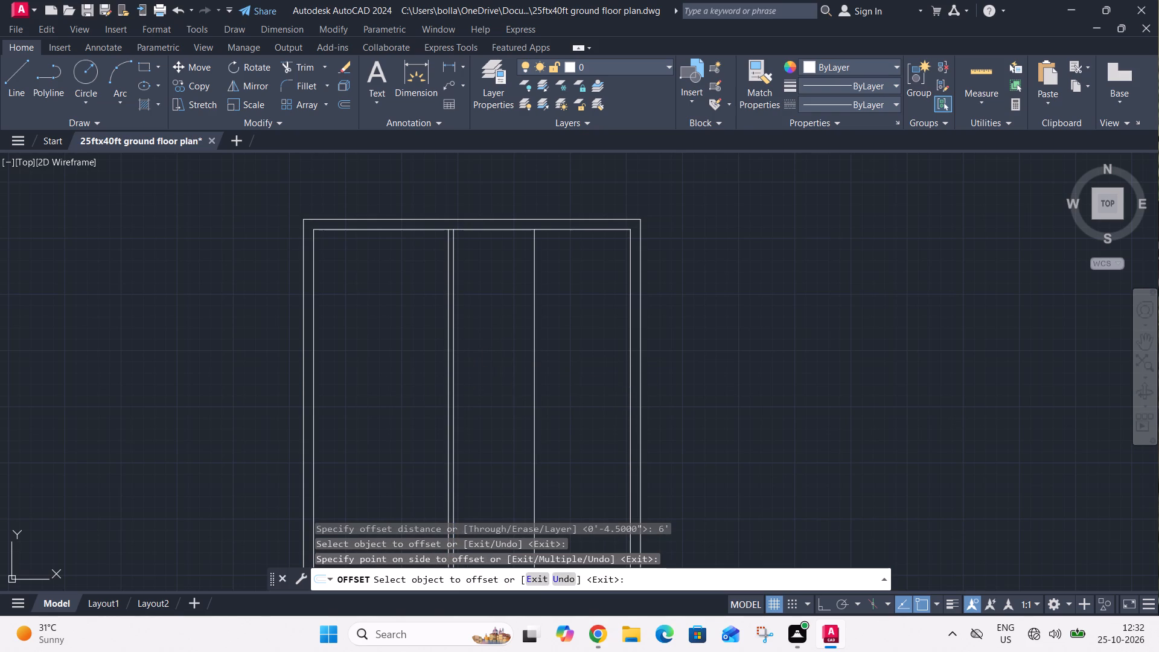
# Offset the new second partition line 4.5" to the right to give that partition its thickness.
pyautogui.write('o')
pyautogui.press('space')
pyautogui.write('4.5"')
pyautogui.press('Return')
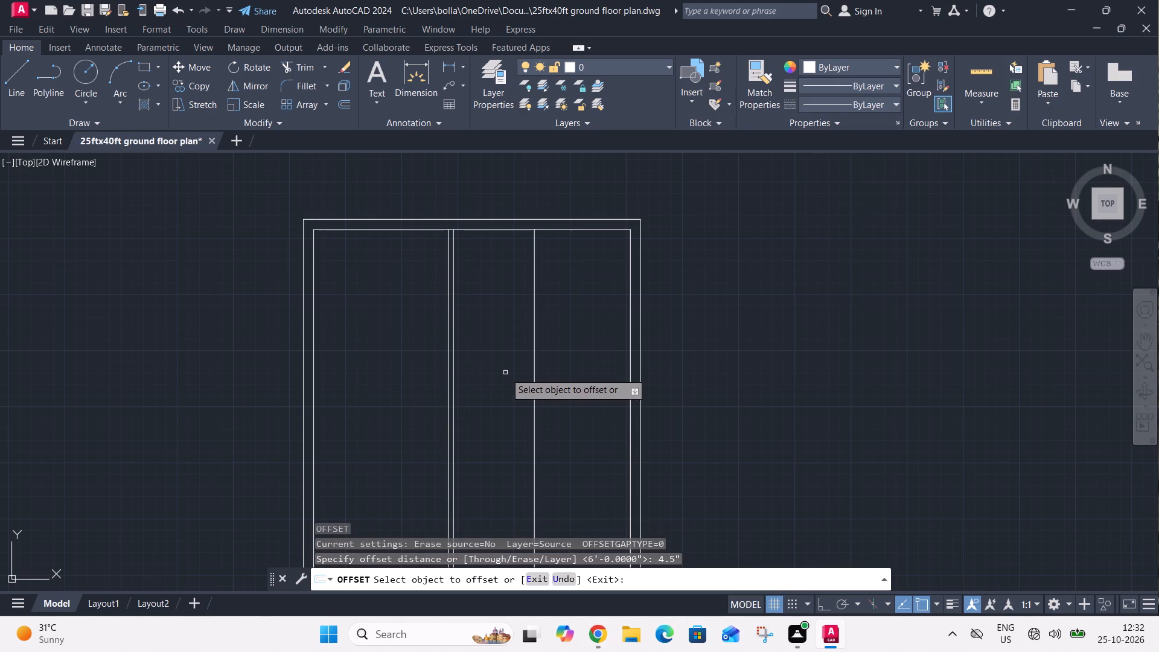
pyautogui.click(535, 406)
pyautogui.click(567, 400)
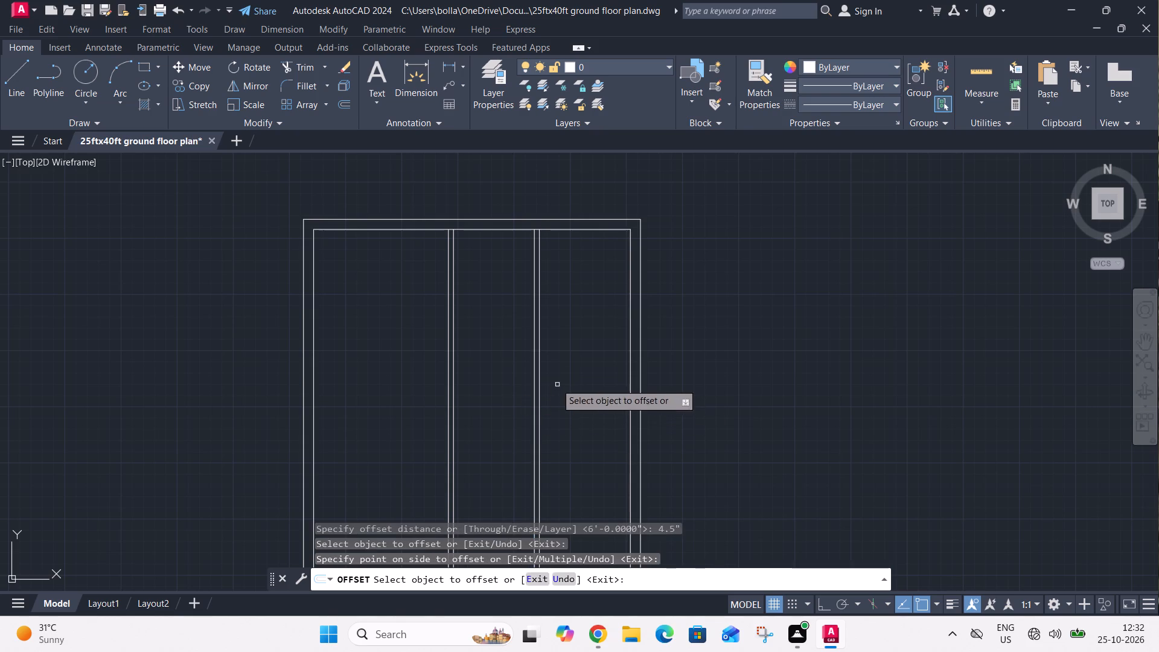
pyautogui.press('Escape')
# Check the clear width between the second partition and the right exterior wall with a temporary linear dimension.
pyautogui.click(447, 57)
pyautogui.click(447, 60)
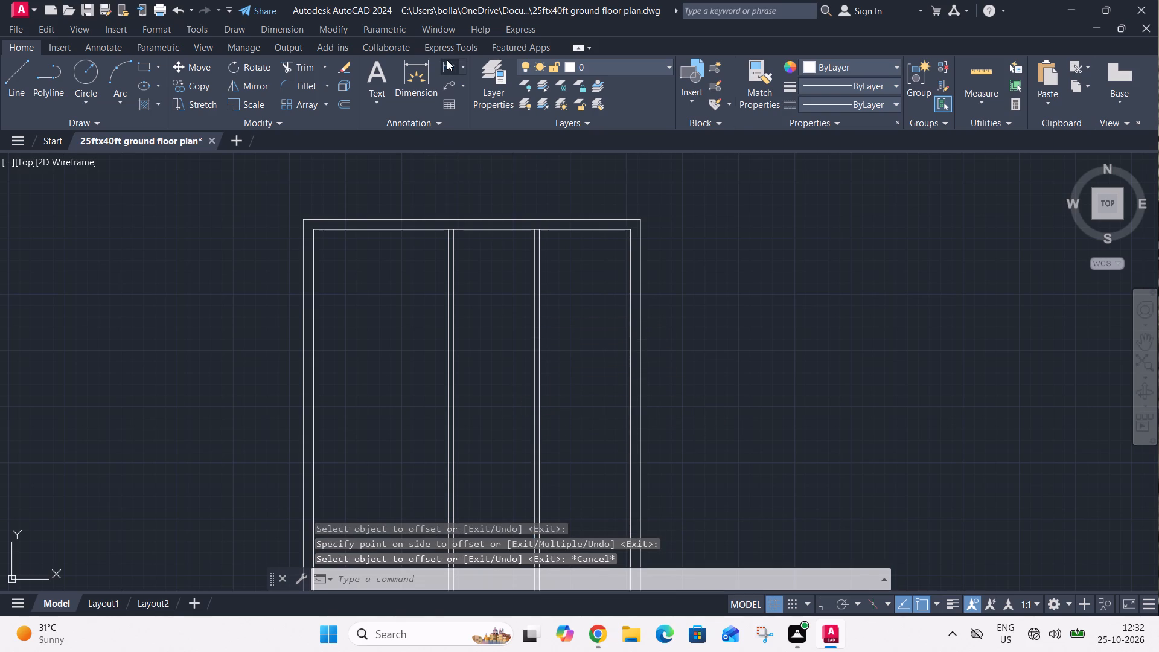
pyautogui.click(540, 226)
pyautogui.click(630, 229)
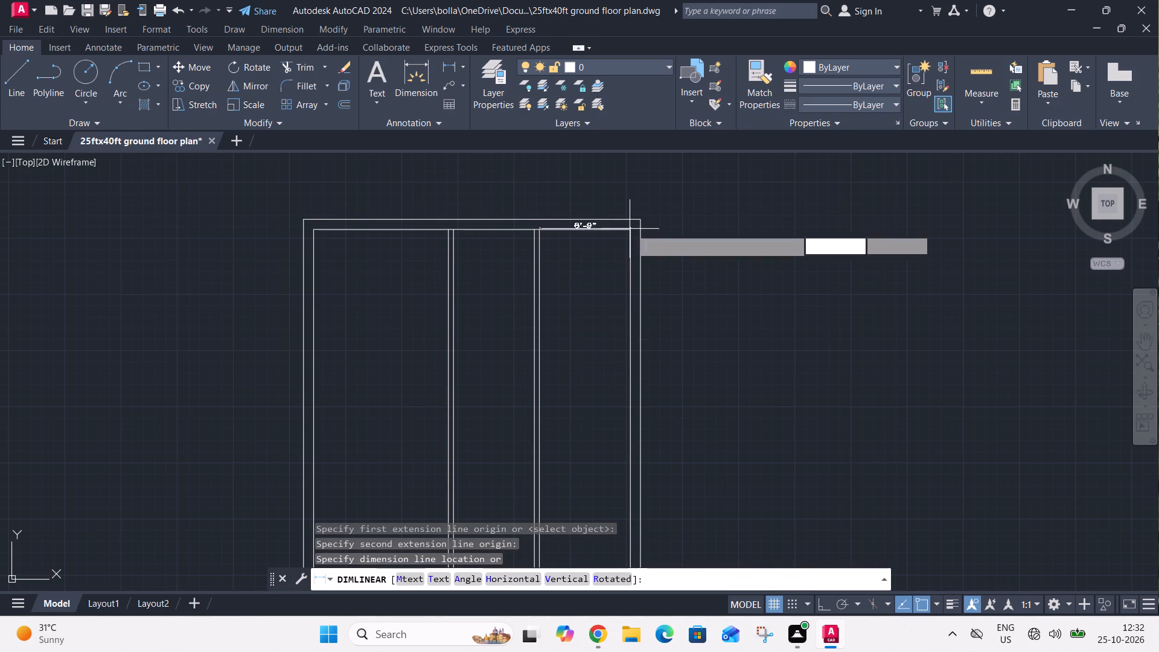
pyautogui.scroll(3, 637, 261)
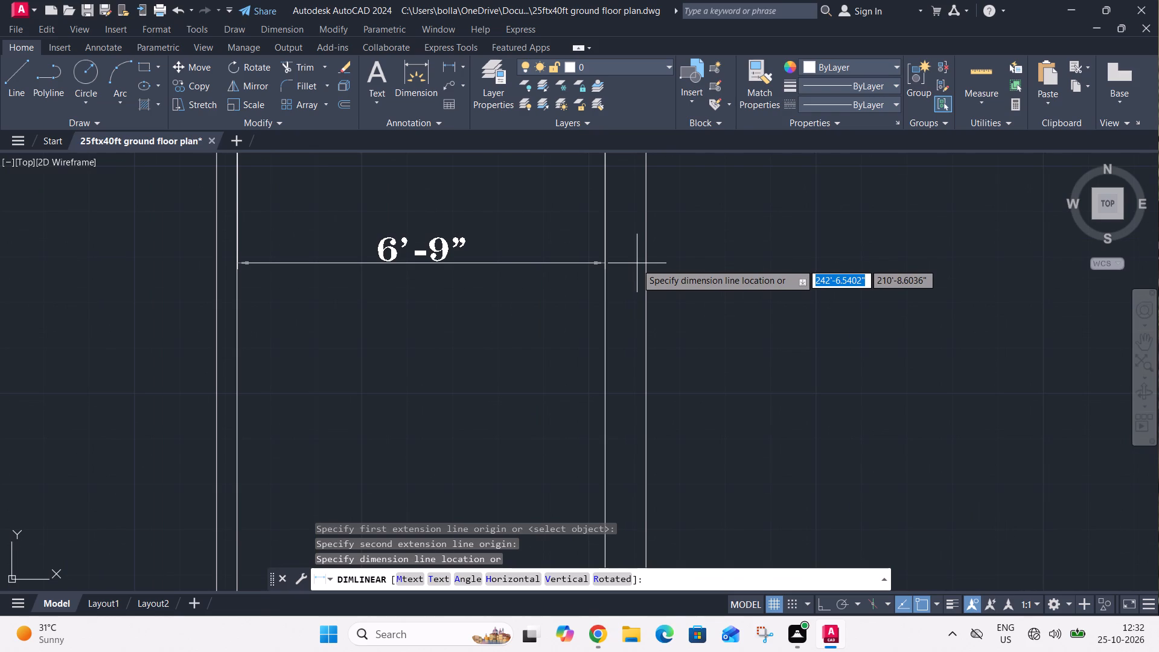
pyautogui.press('Escape')
# Erase both vertical partitions and all four inner exterior wall lines, leaving only the outer outline.
pyautogui.scroll(-2, 636, 263)
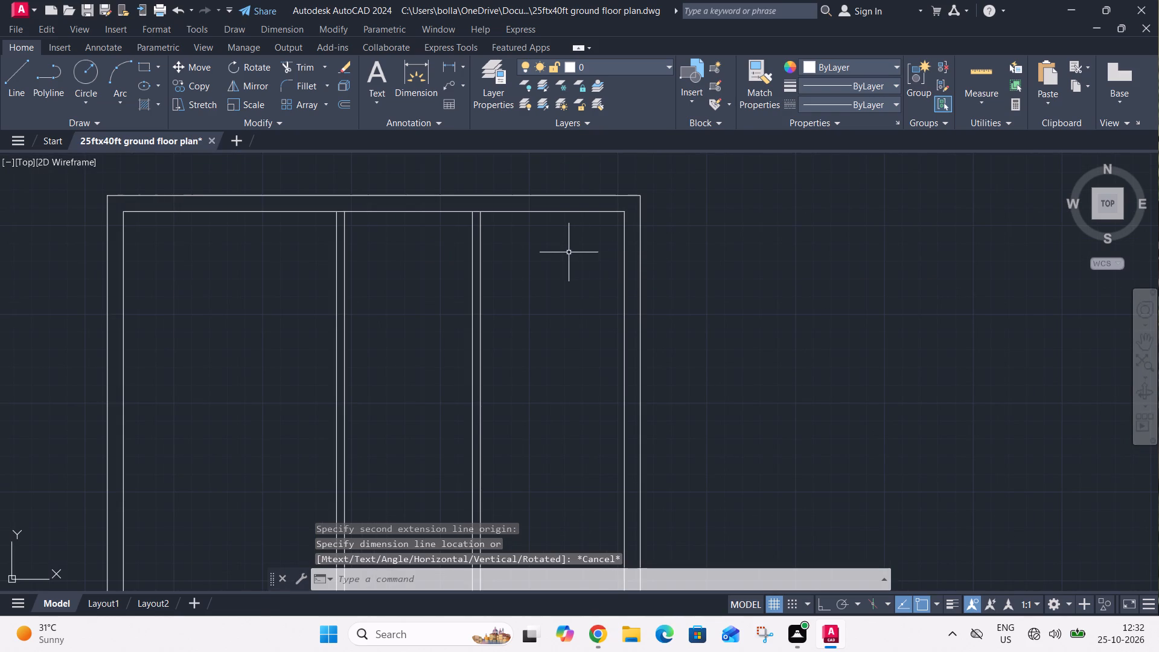
pyautogui.click(628, 226)
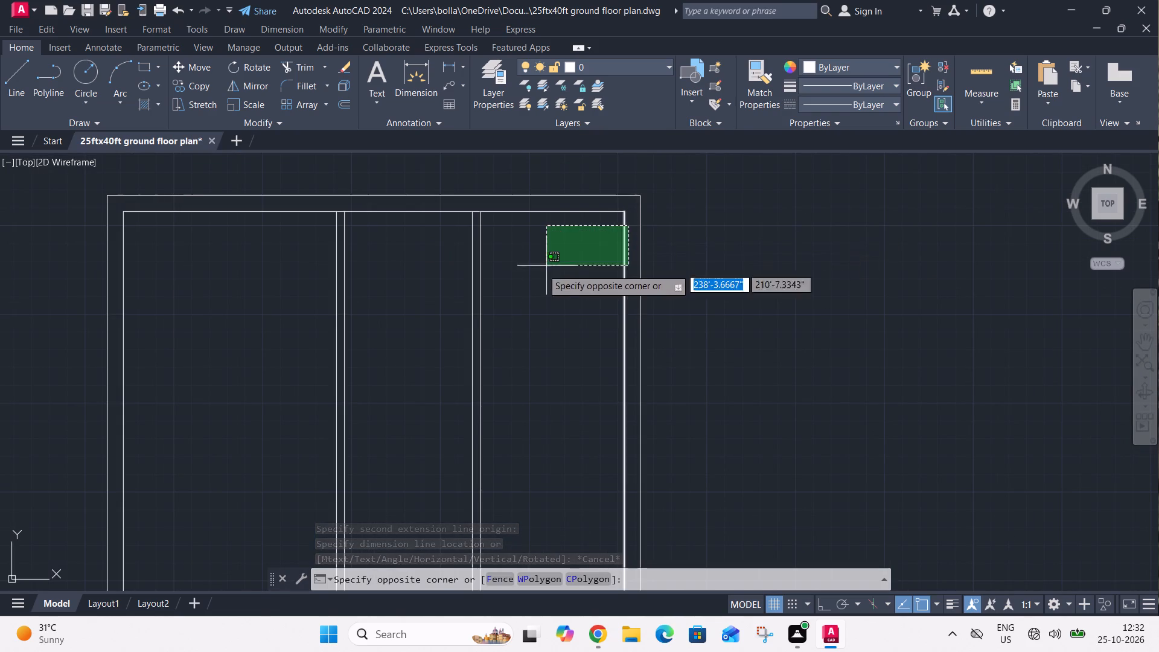
pyautogui.scroll(-1, 402, 333)
pyautogui.scroll(-1, 328, 351)
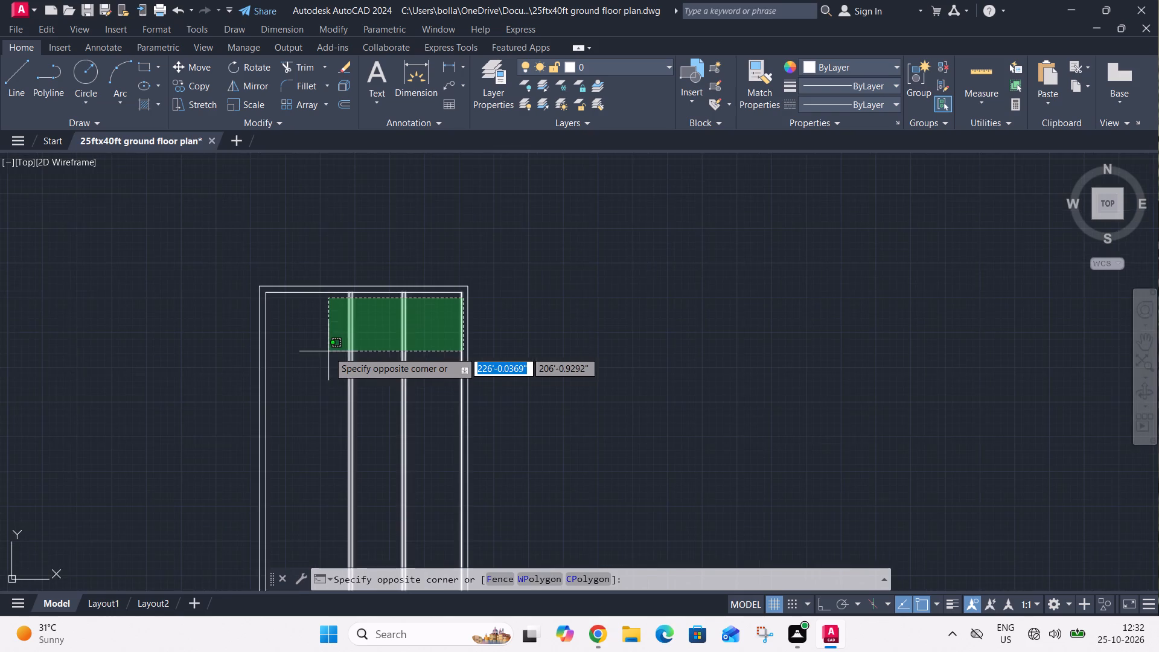
pyautogui.moveTo(328, 351); pyautogui.dragTo(529, 297, button='middle')
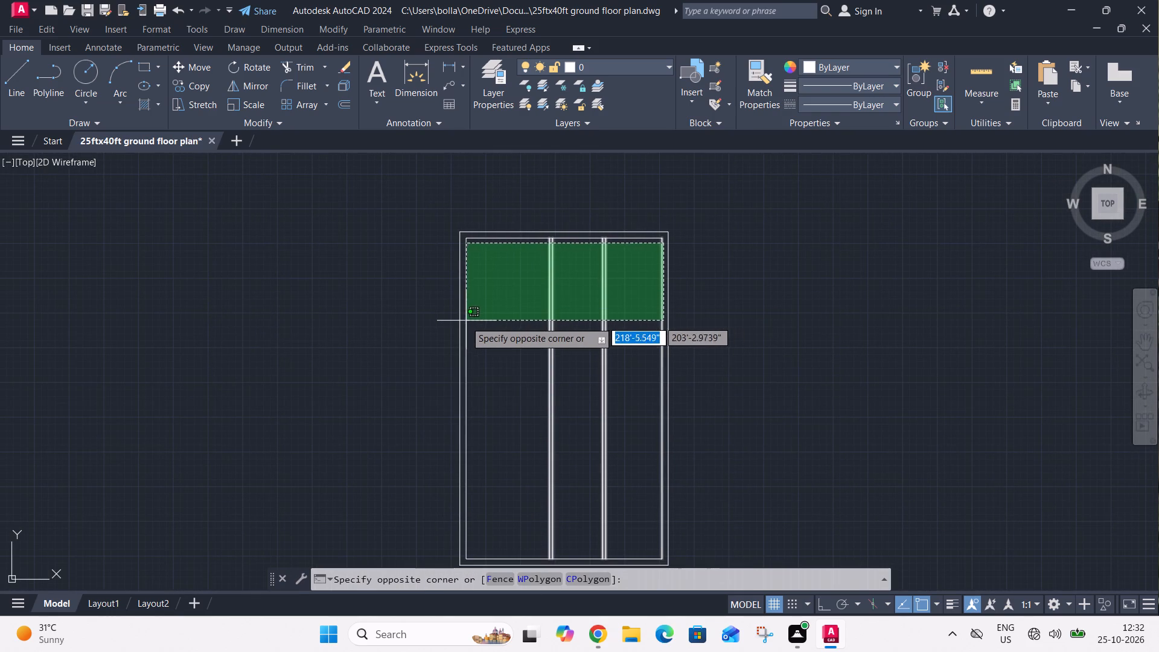
pyautogui.click(462, 324)
pyautogui.scroll(3, 485, 235)
pyautogui.moveTo(487, 230); pyautogui.dragTo(488, 230)
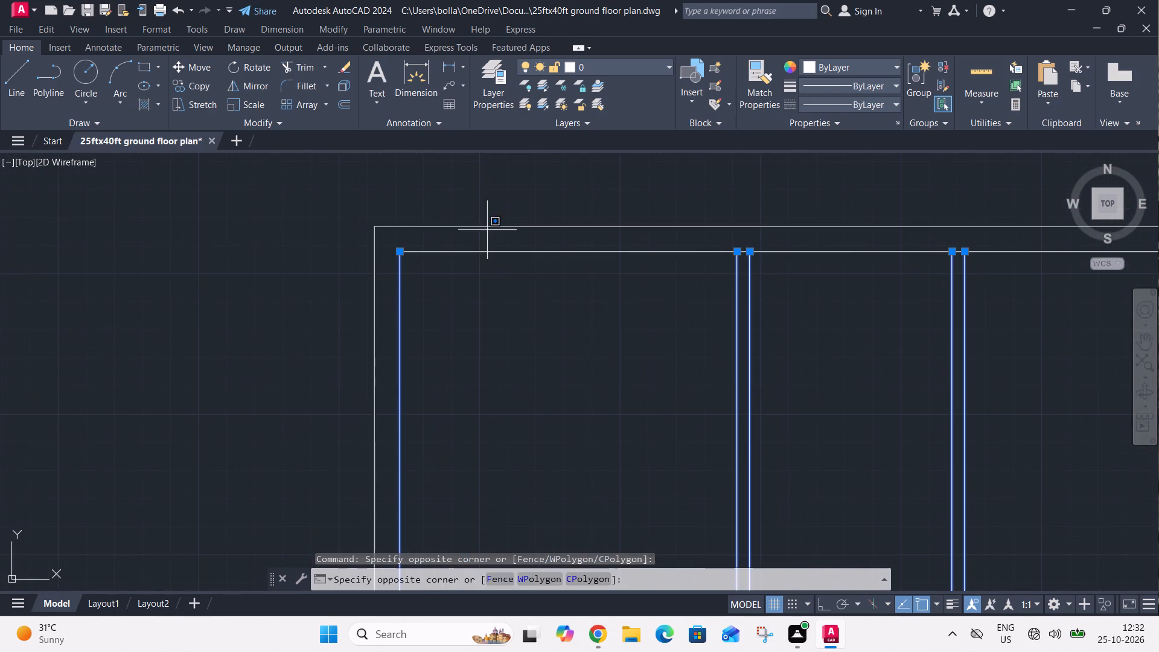
pyautogui.moveTo(488, 230); pyautogui.dragTo(488, 240)
pyautogui.click(471, 303)
pyautogui.scroll(-4, 528, 211)
pyautogui.scroll(3, 584, 440)
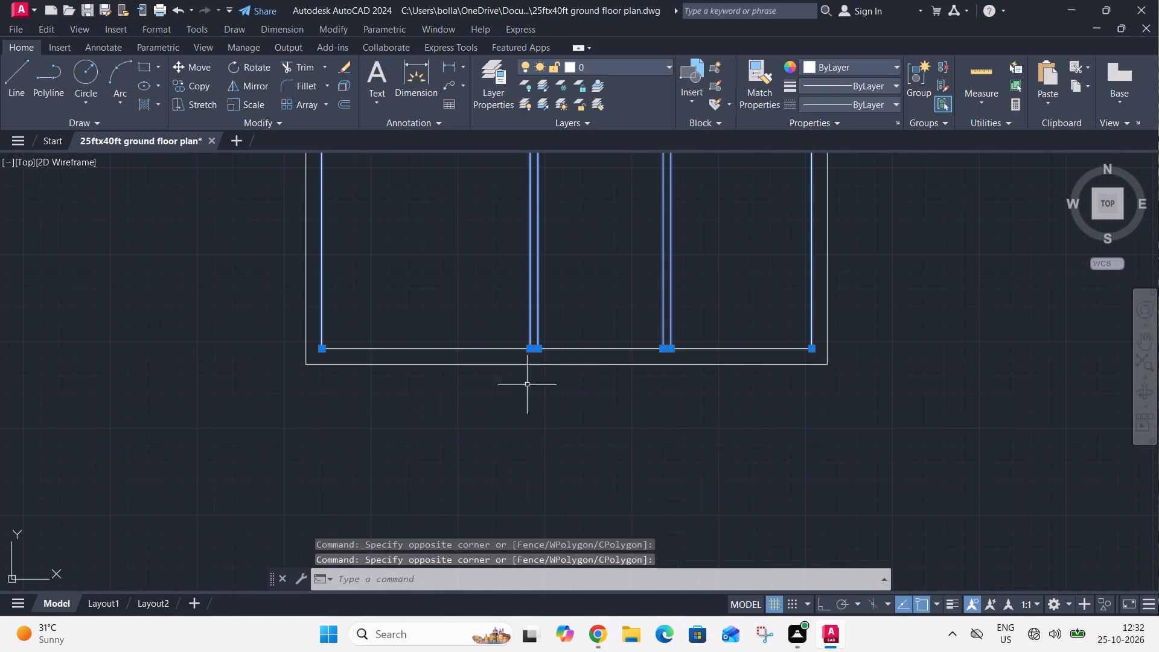
pyautogui.click(497, 331)
pyautogui.click(464, 348)
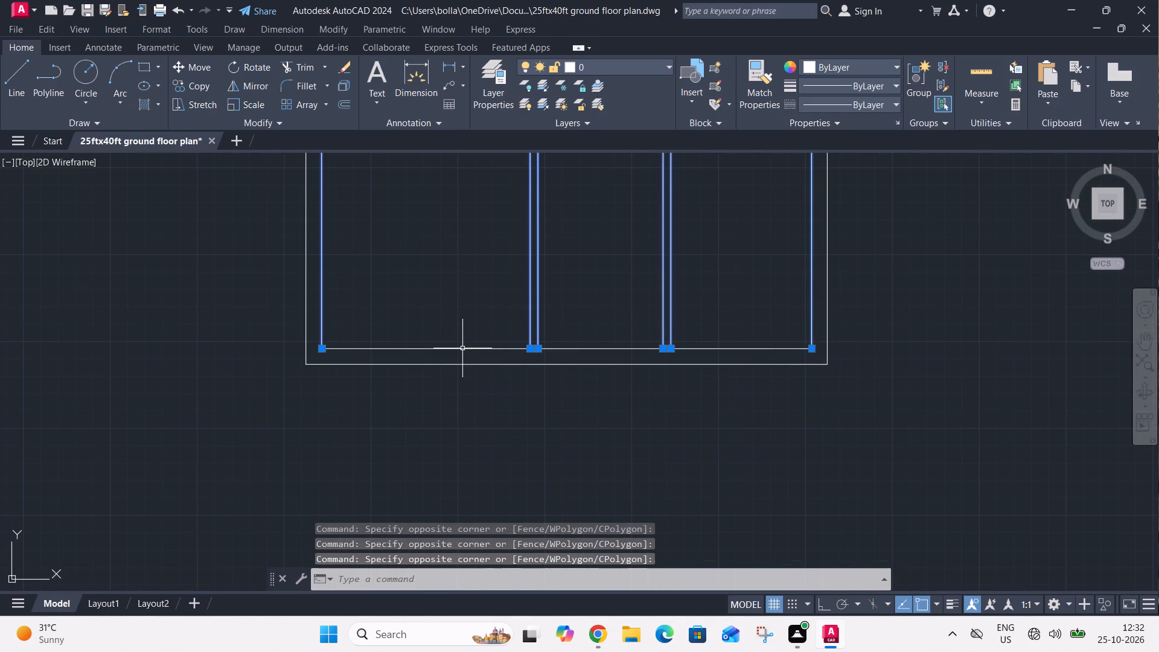
pyautogui.click(440, 335)
pyautogui.click(421, 355)
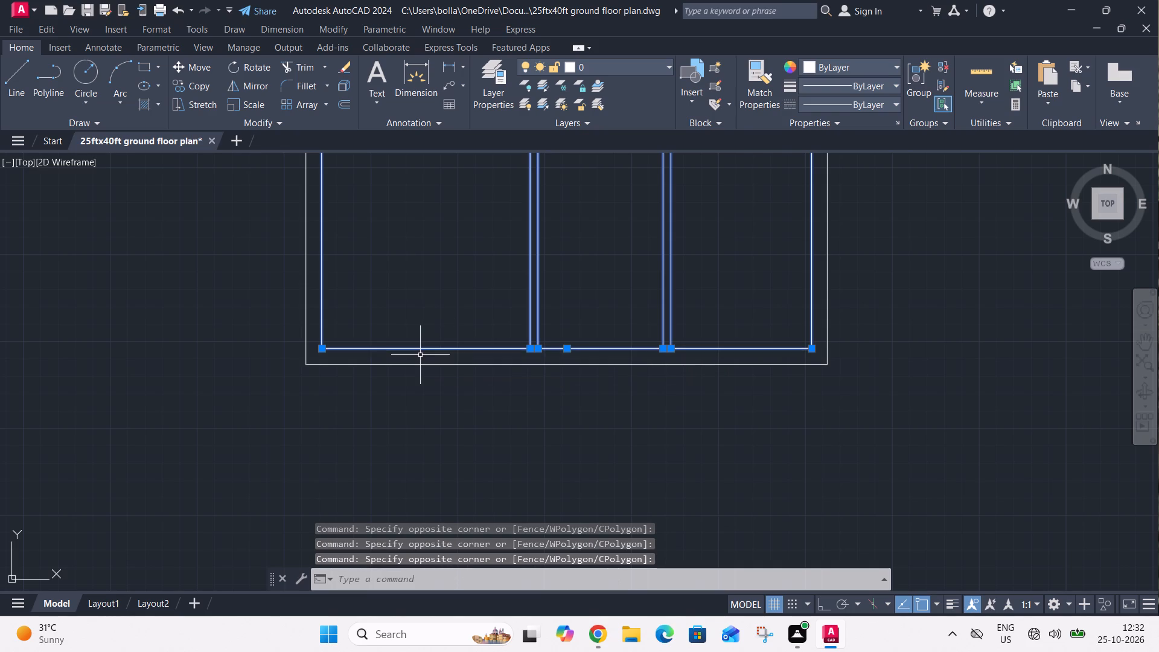
pyautogui.press('Delete')
# Offset the top, left and right outer wall lines 4.5" inward to form the exterior wall thickness.
pyautogui.moveTo(448, 314); pyautogui.dragTo(461, 521, button='middle')
pyautogui.scroll(-3, 484, 430)
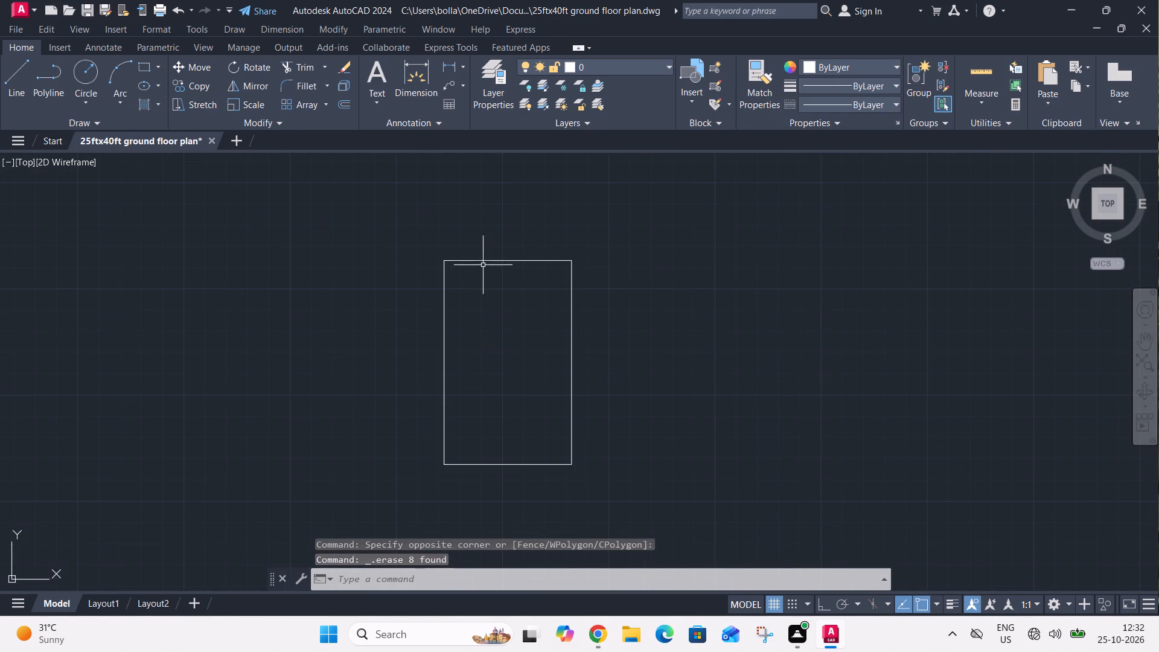
pyautogui.scroll(2, 483, 265)
pyautogui.write('o 4.5"')
pyautogui.press('Return')
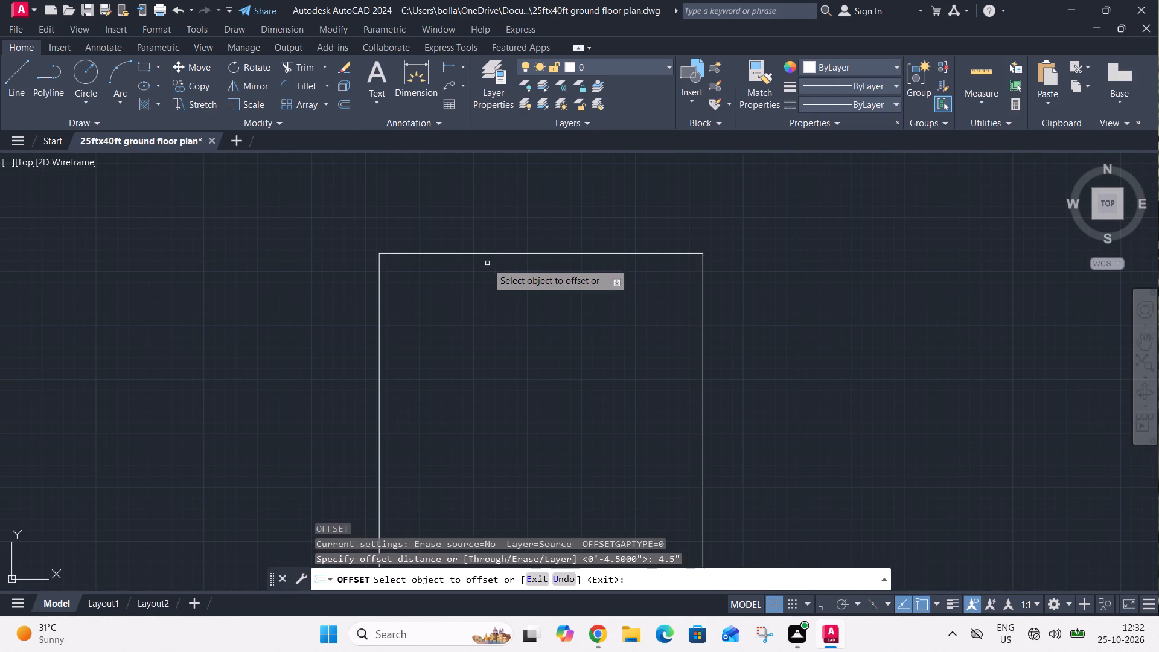
pyautogui.click(484, 252)
pyautogui.click(490, 275)
pyautogui.click(382, 352)
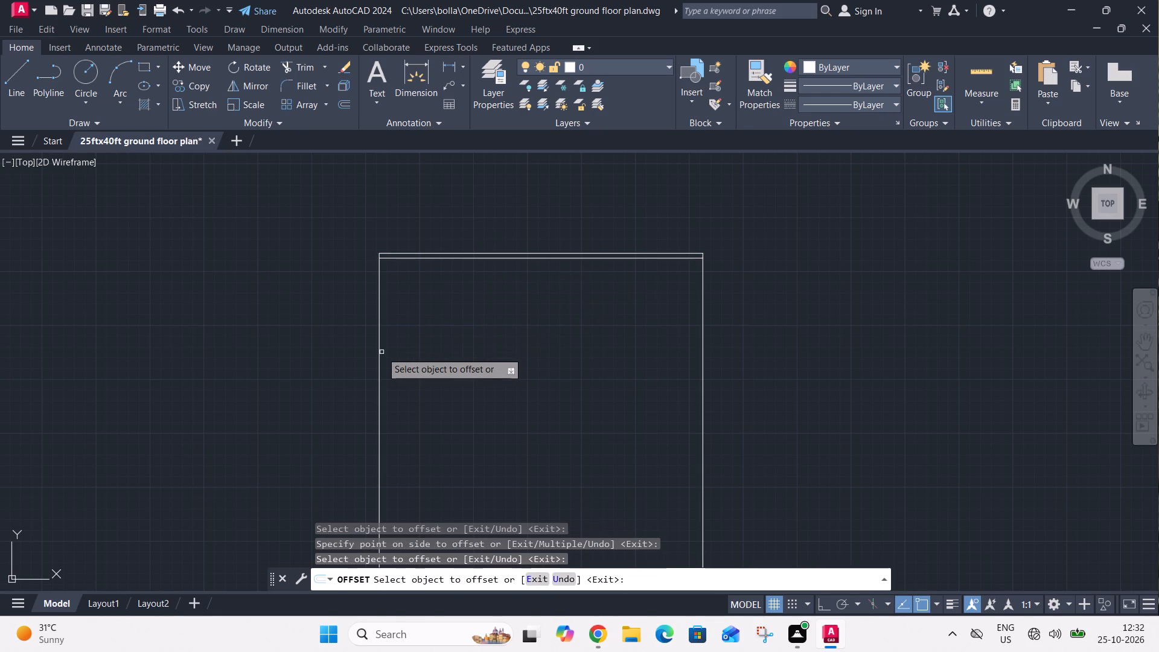
pyautogui.click(380, 368)
pyautogui.click(407, 365)
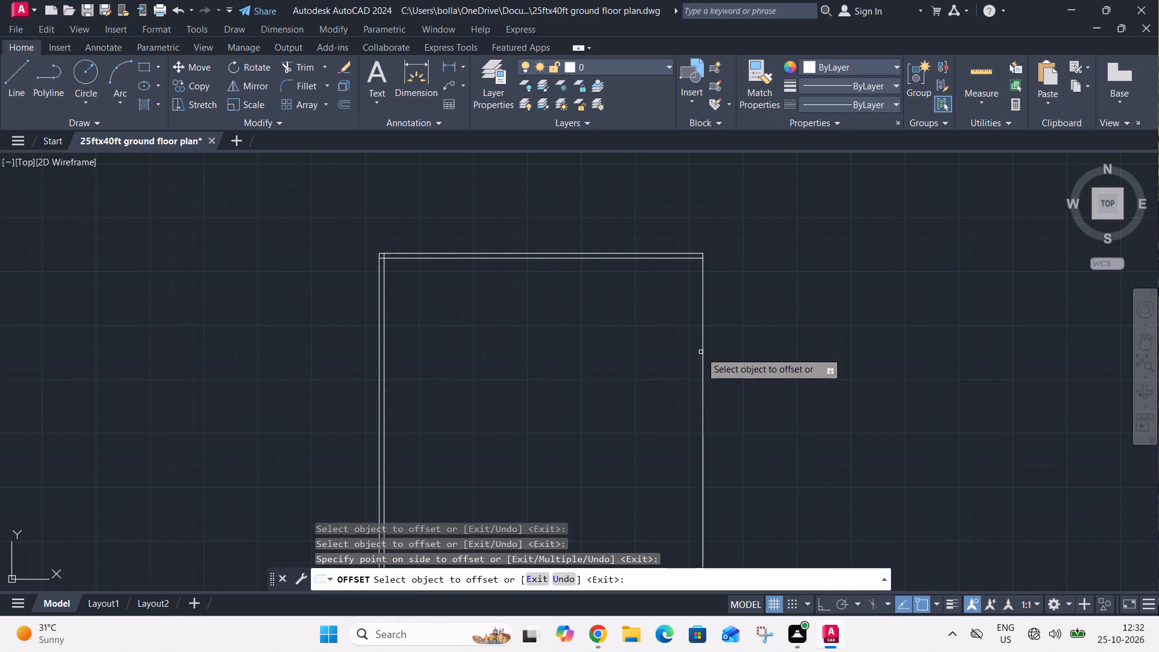
pyautogui.click(701, 353)
pyautogui.click(653, 365)
pyautogui.press('Escape')
# Offset the inner line of the left exterior wall 10' into the house.
pyautogui.press('o')
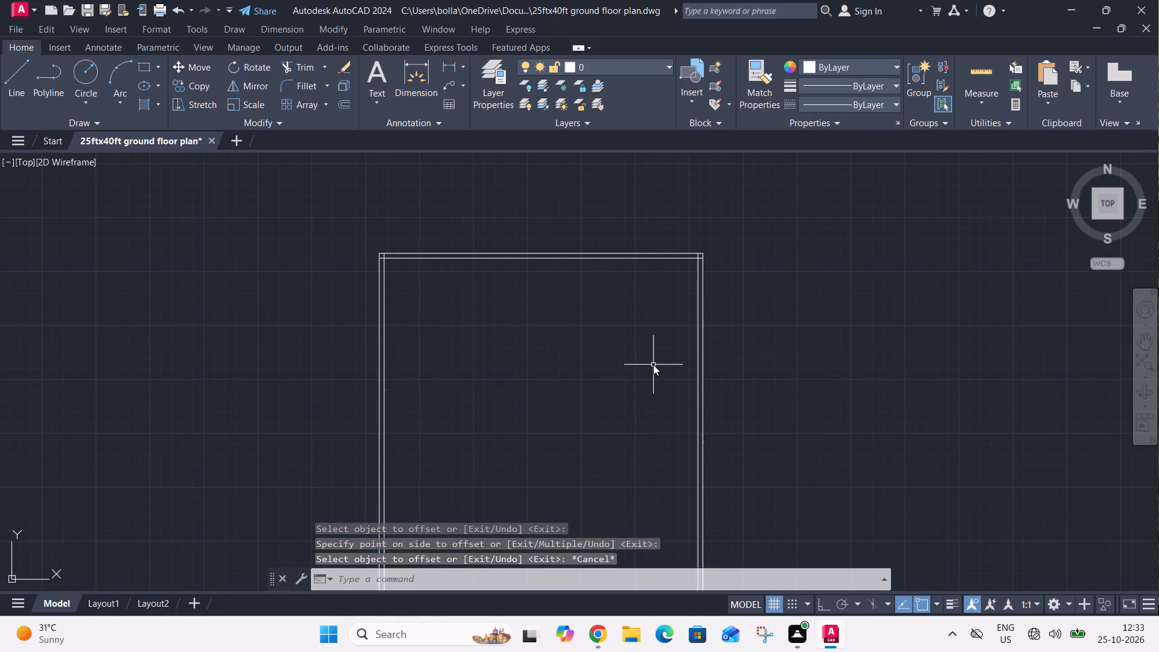
pyautogui.press('space')
pyautogui.write("10'")
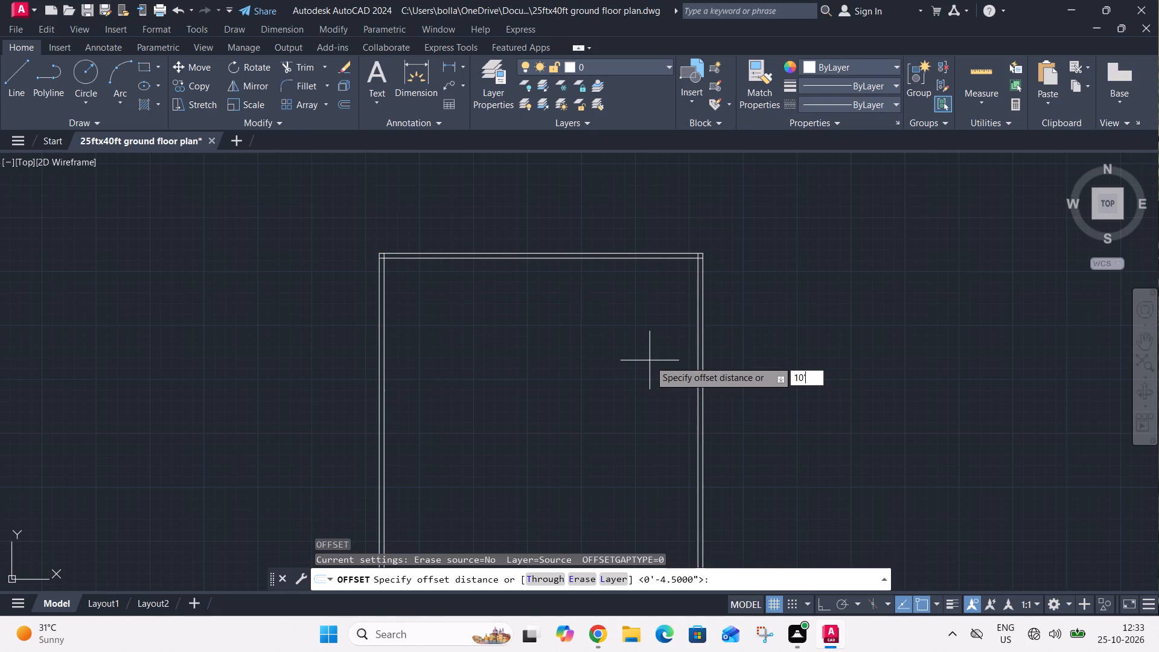
pyautogui.press('Return')
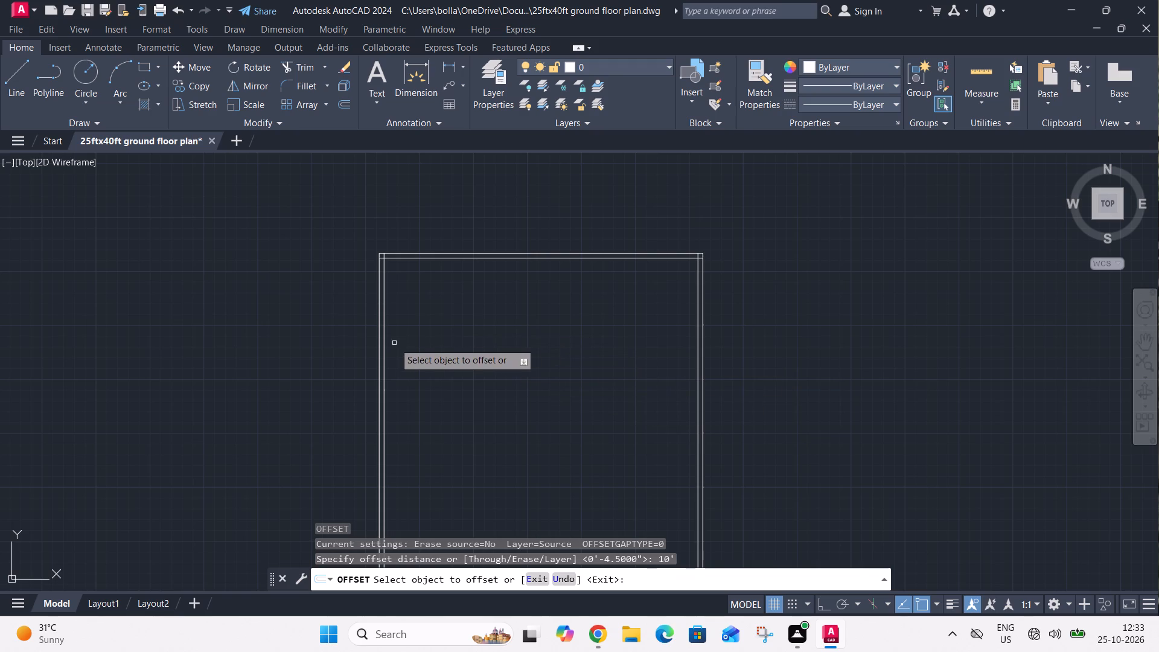
pyautogui.click(386, 351)
pyautogui.click(447, 354)
pyautogui.press('Escape')
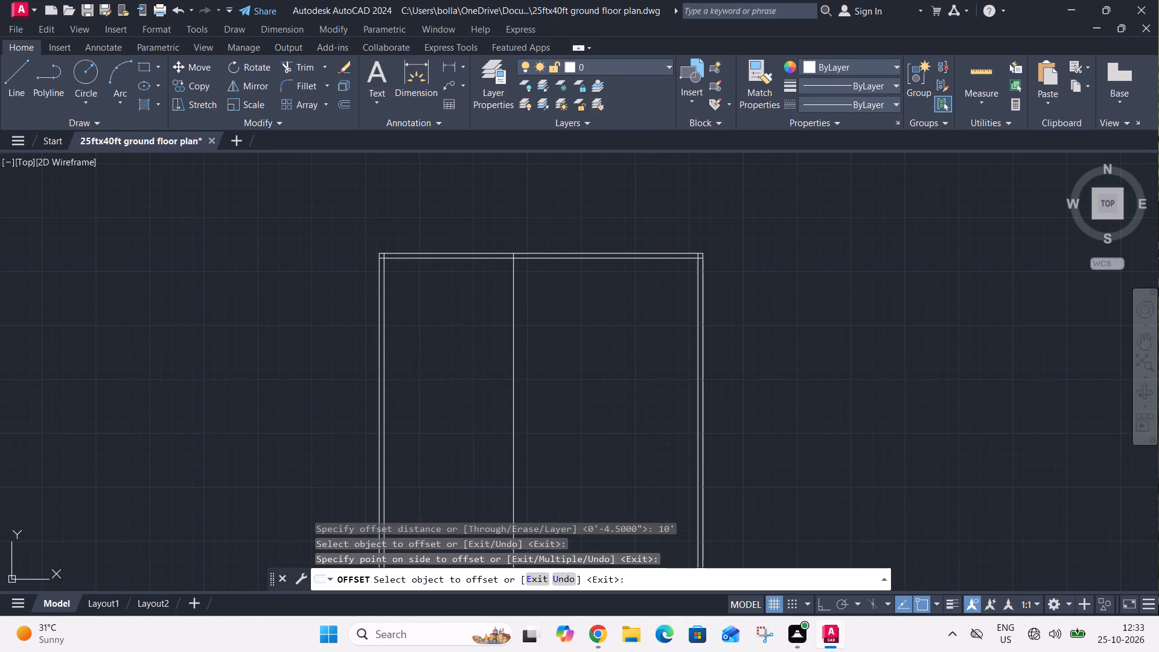
# Offset the new vertical partition line 4.5" to the right to form the first interior wall.
pyautogui.write('o')
pyautogui.press('space')
pyautogui.write('4.5"')
pyautogui.press('Return')
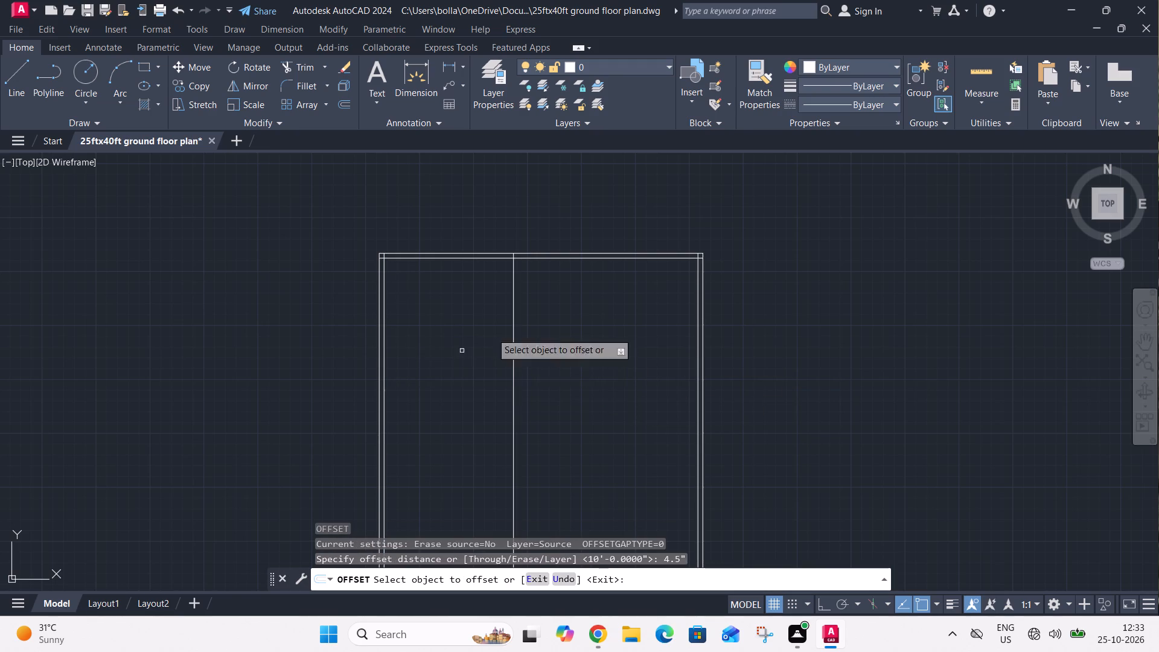
pyautogui.click(513, 368)
pyautogui.click(536, 369)
pyautogui.press('Escape')
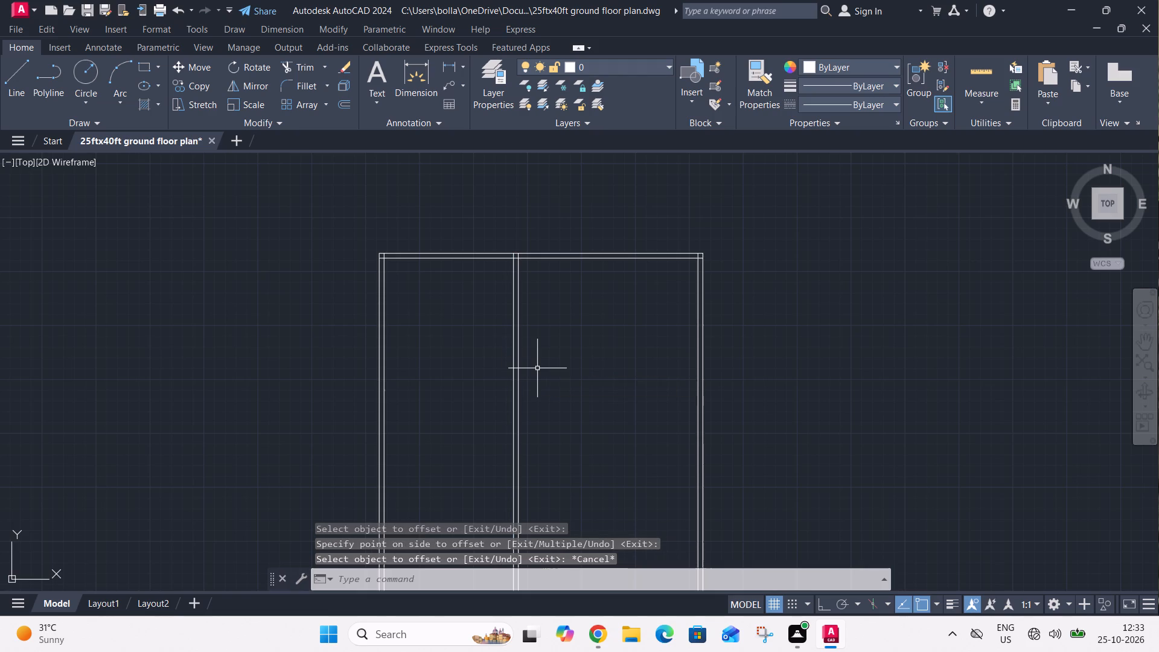
# Offset the right-hand line of the first partition 6' to the right.
pyautogui.write("o 6'")
pyautogui.press('Return')
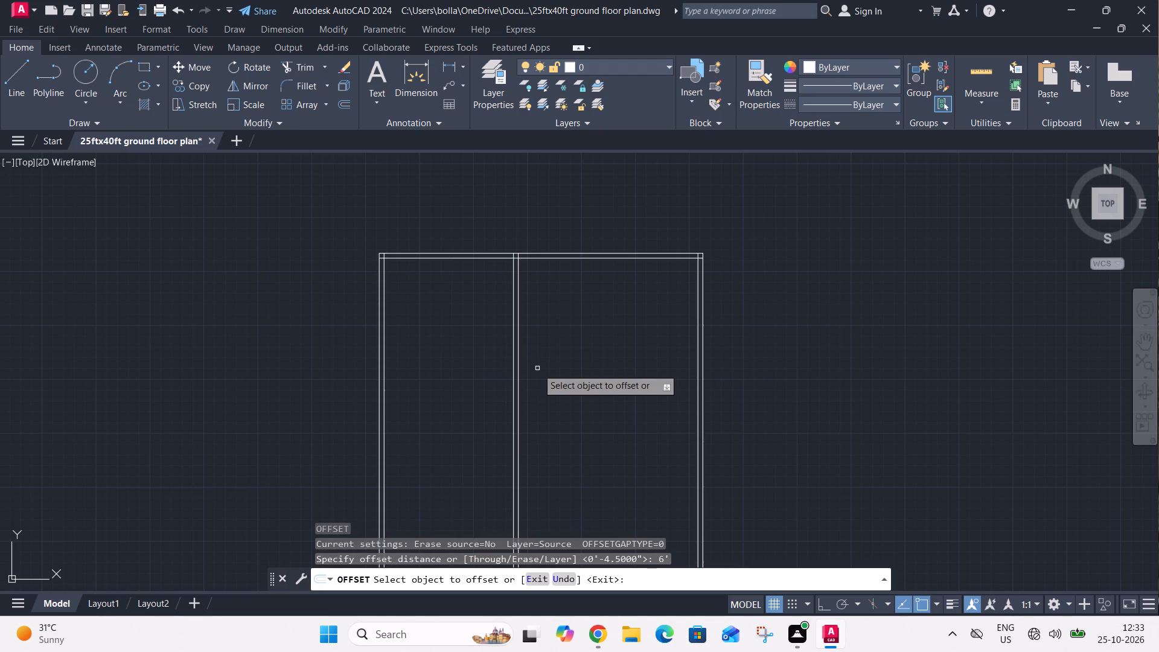
pyautogui.click(520, 379)
pyautogui.click(604, 387)
pyautogui.press('Escape')
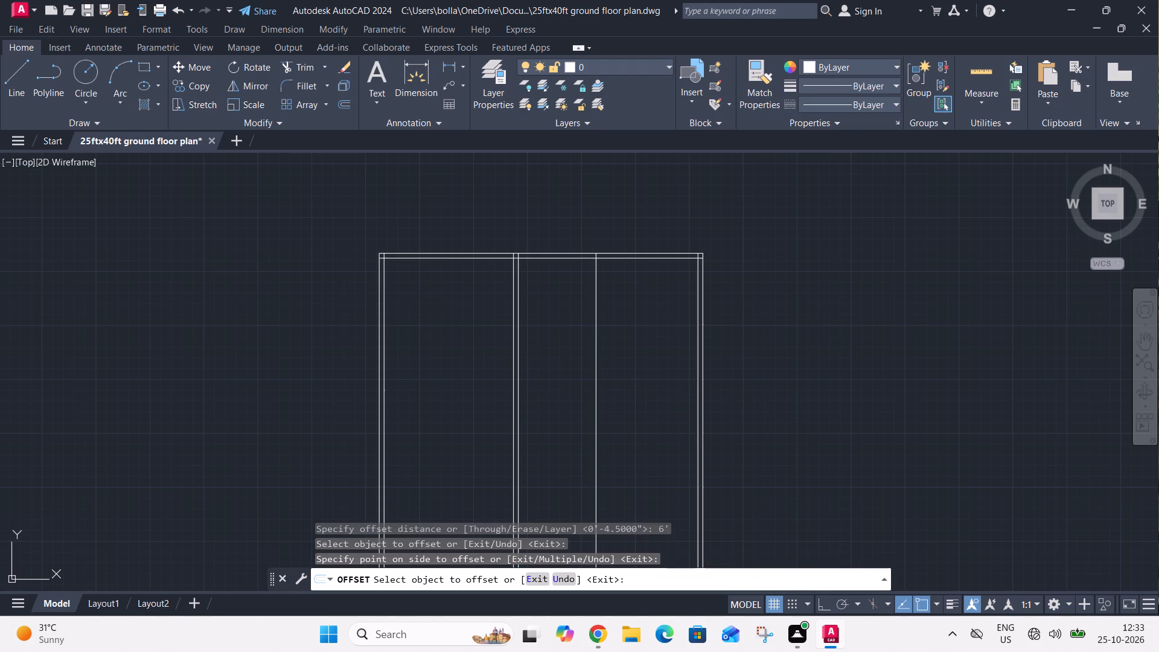
# Offset the second partition line 4.5" to the right to give that interior wall its thickness.
pyautogui.write('o 4.5"')
pyautogui.press('Return')
pyautogui.moveTo(596, 400); pyautogui.dragTo(602, 402)
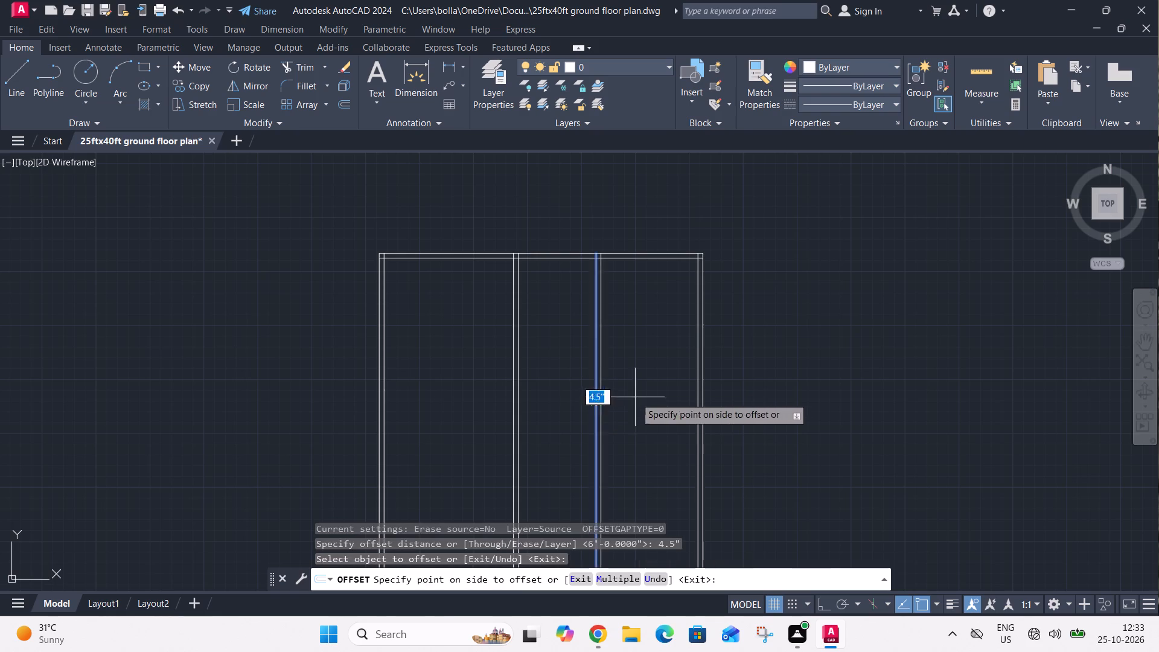
pyautogui.click(635, 397)
pyautogui.press('Escape')
# Check the clear width between the second partition and the right wall's inner line with a temporary linear dimension.
pyautogui.click(455, 69)
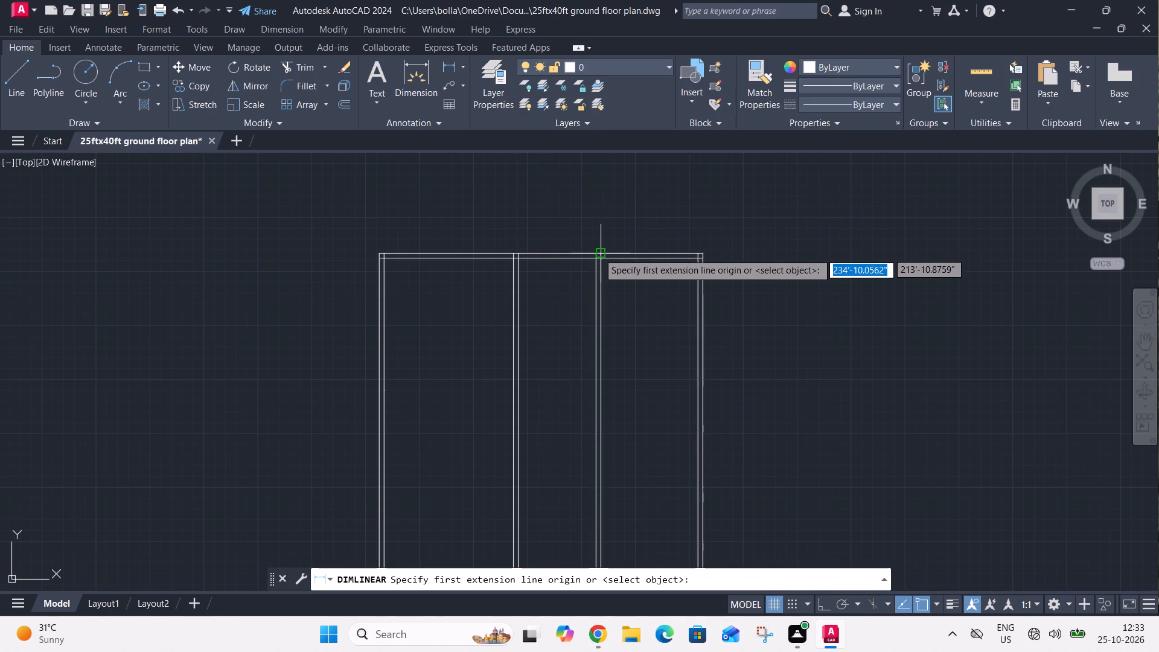
pyautogui.scroll(3, 598, 257)
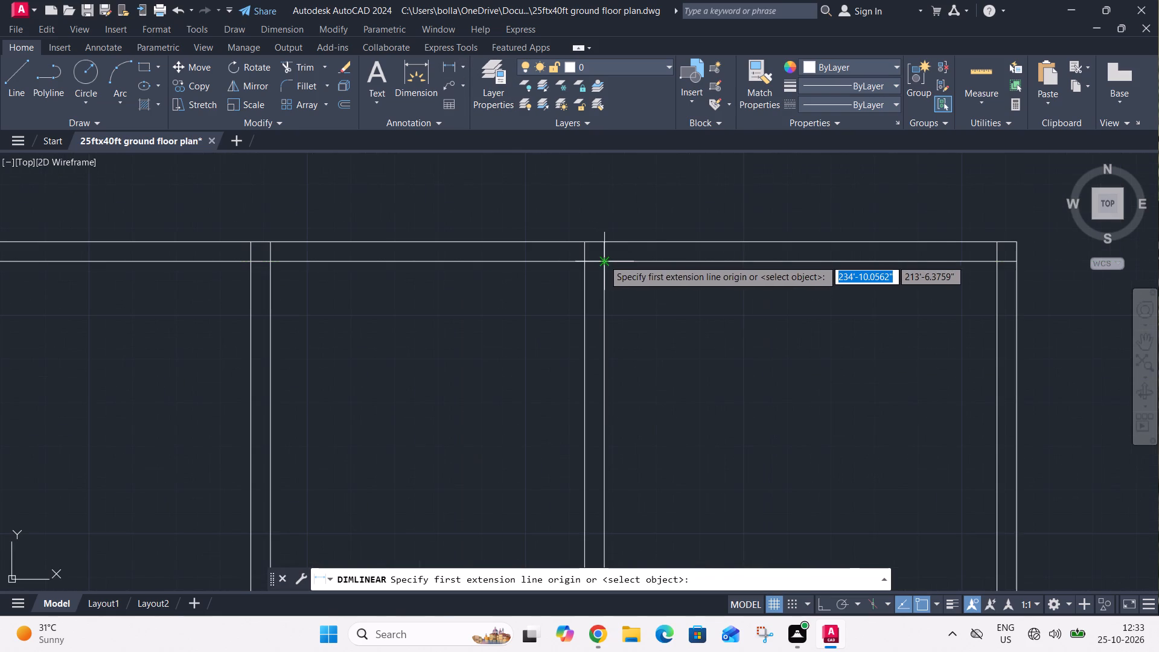
pyautogui.click(606, 263)
pyautogui.scroll(-2, 719, 262)
pyautogui.moveTo(827, 266); pyautogui.dragTo(827, 270)
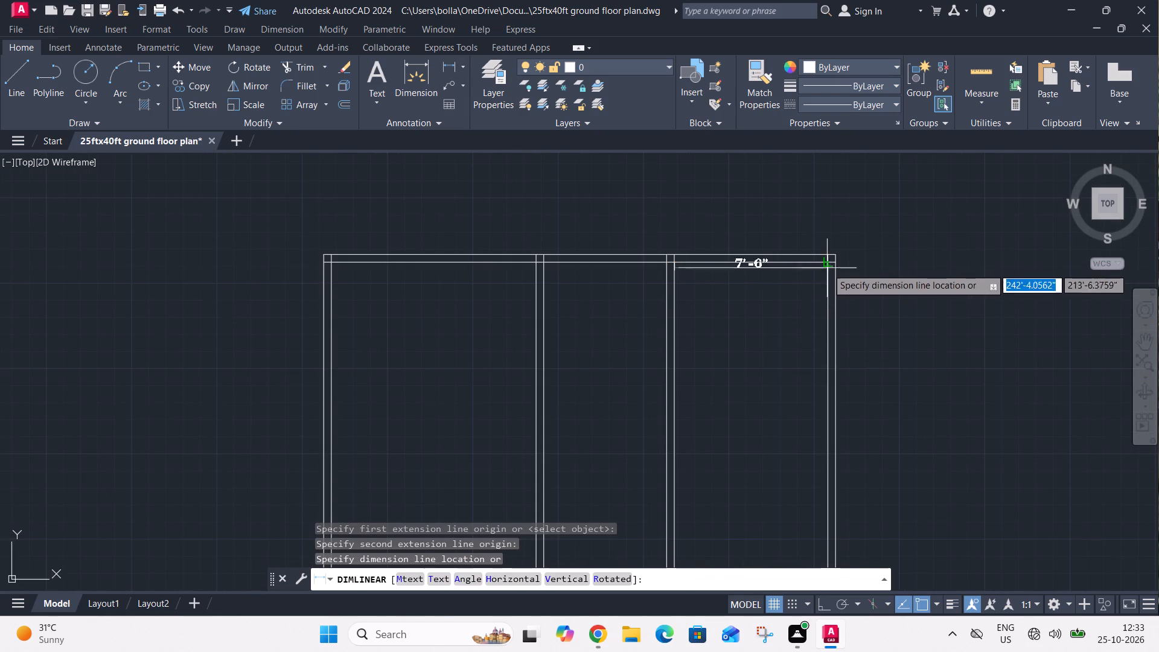
pyautogui.moveTo(827, 270); pyautogui.dragTo(827, 272)
pyautogui.scroll(2, 817, 307)
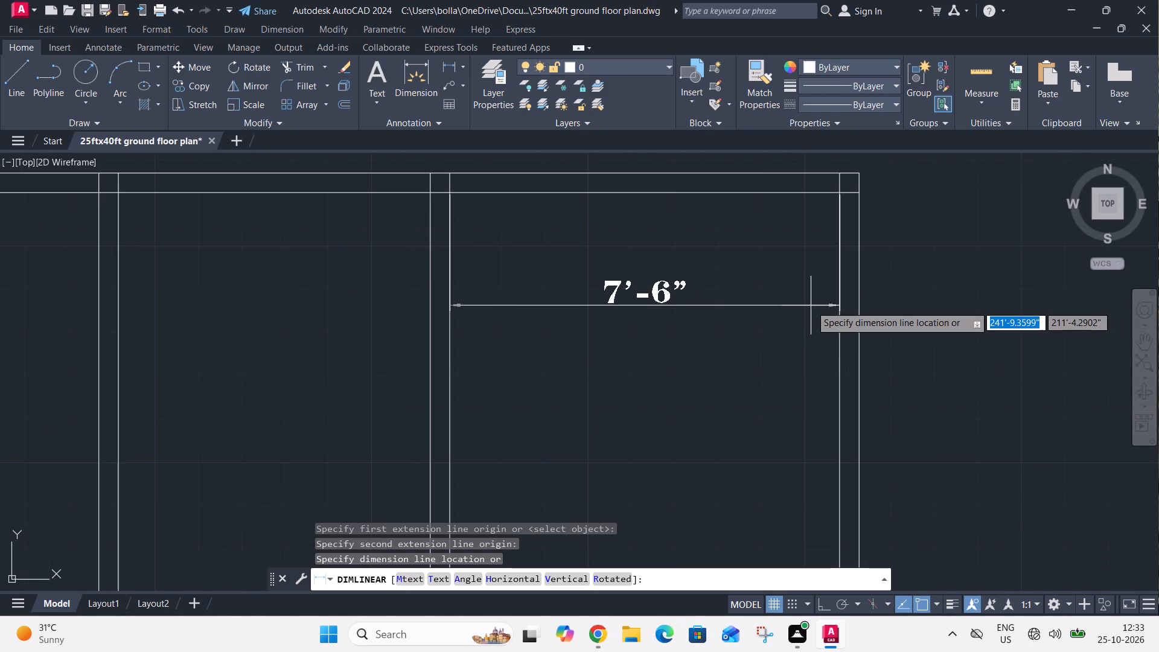
pyautogui.press('Escape')
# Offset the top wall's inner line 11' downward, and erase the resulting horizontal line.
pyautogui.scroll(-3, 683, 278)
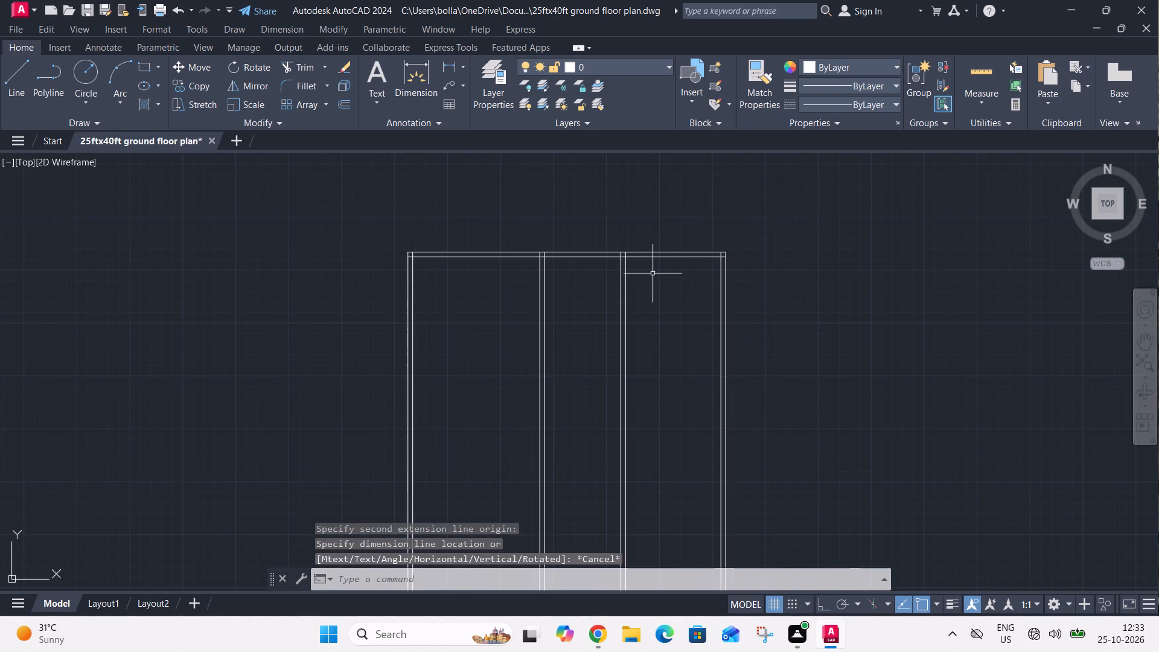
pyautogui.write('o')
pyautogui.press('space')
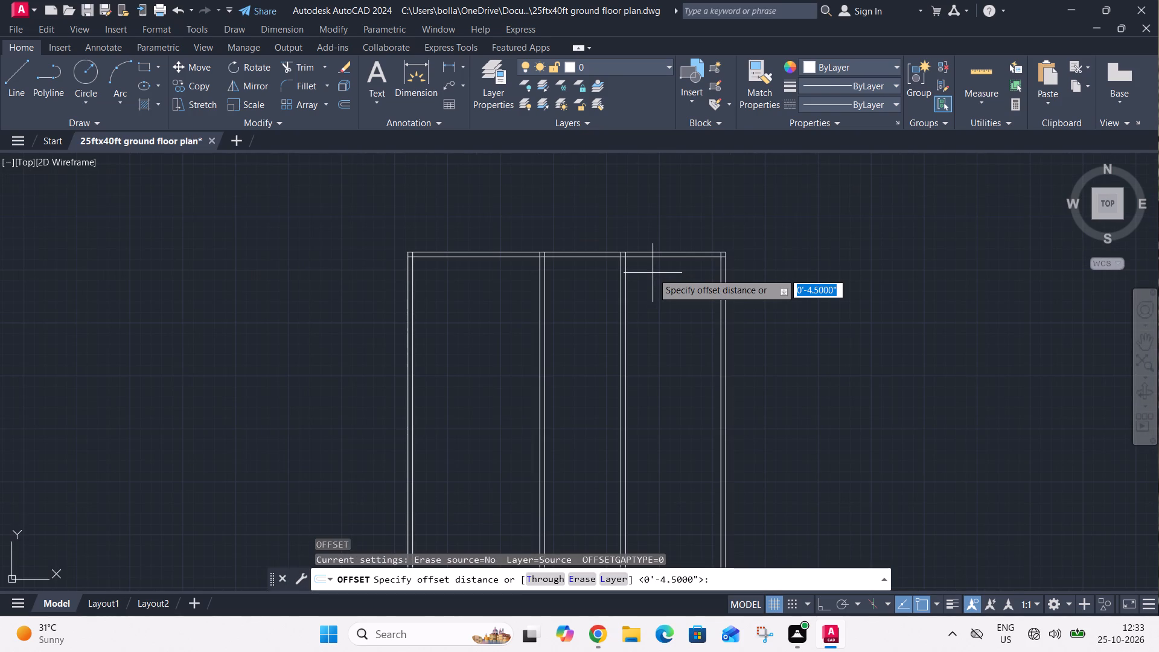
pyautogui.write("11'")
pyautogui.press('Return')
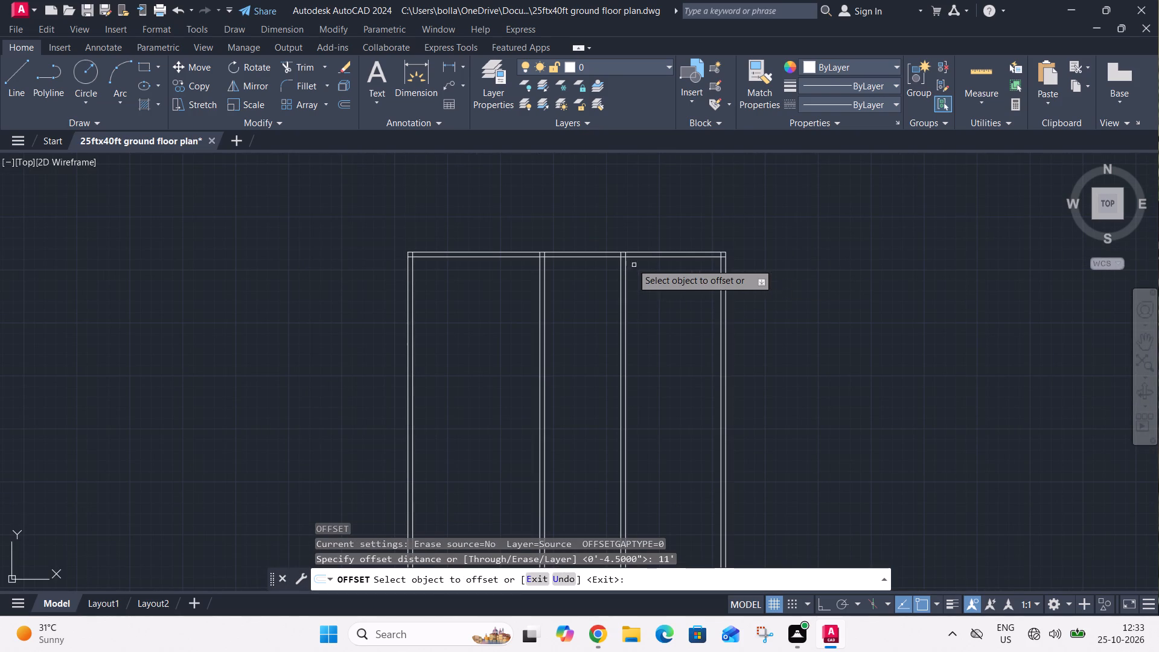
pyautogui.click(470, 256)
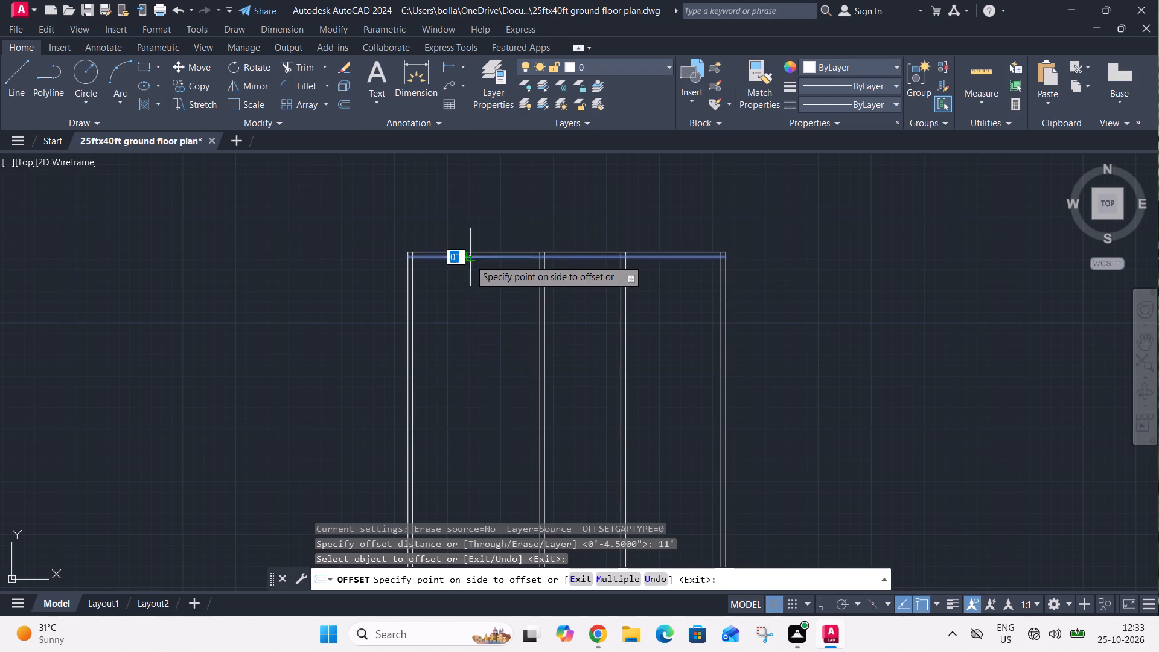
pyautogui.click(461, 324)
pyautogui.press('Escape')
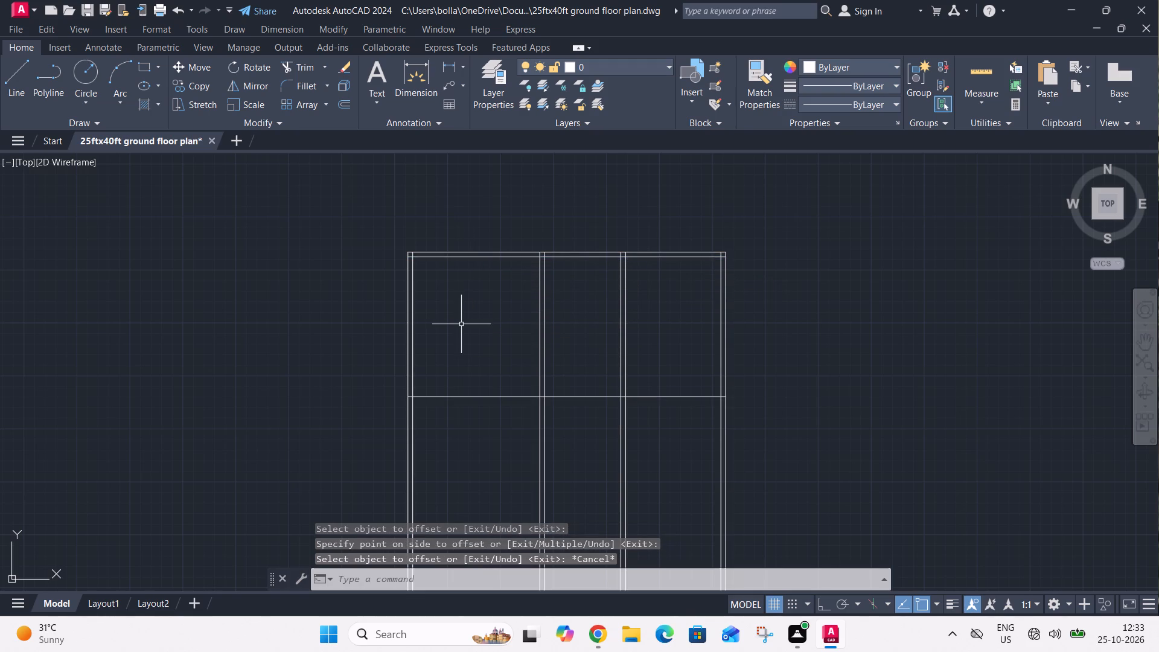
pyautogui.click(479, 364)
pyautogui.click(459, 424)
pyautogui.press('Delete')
# Offset the top wall's inner line 11'10" downward to start a horizontal partition.
pyautogui.write('o')
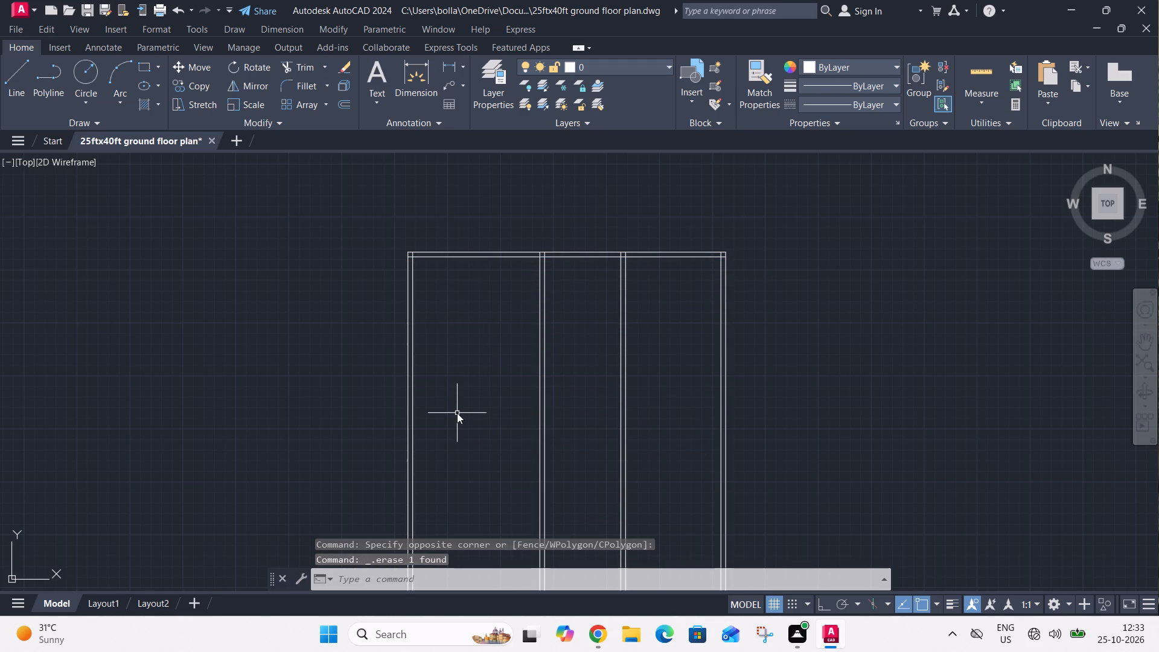
pyautogui.press('space')
pyautogui.write('11\'10"')
pyautogui.press('Return')
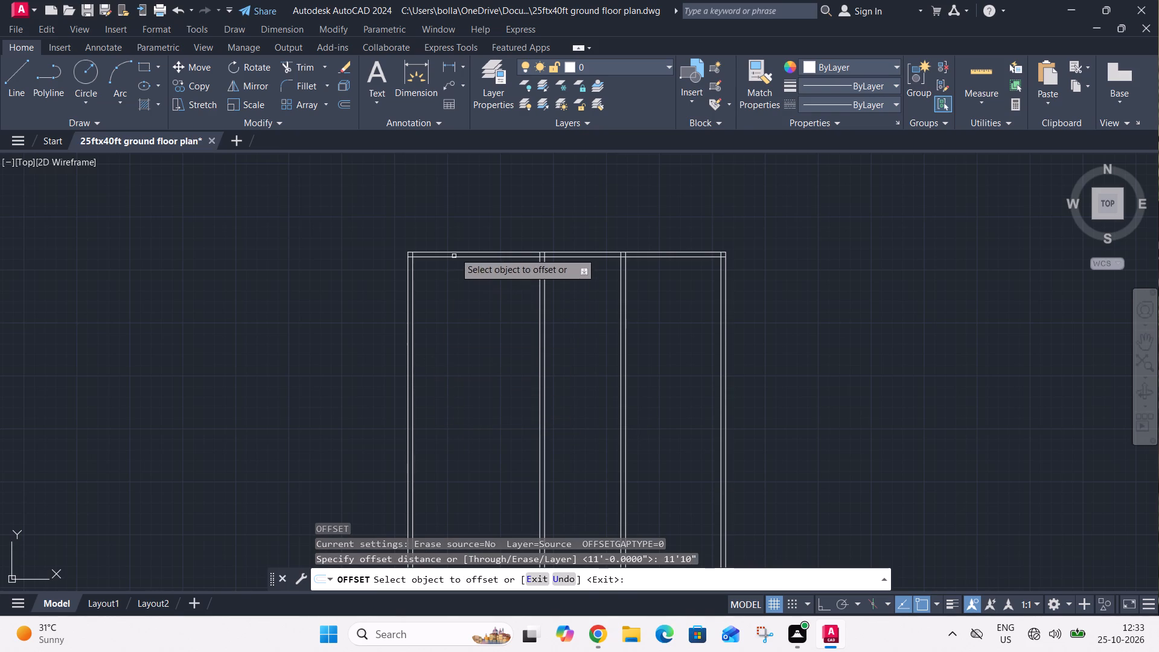
pyautogui.moveTo(457, 256); pyautogui.dragTo(458, 262)
pyautogui.click(465, 293)
pyautogui.press('Escape')
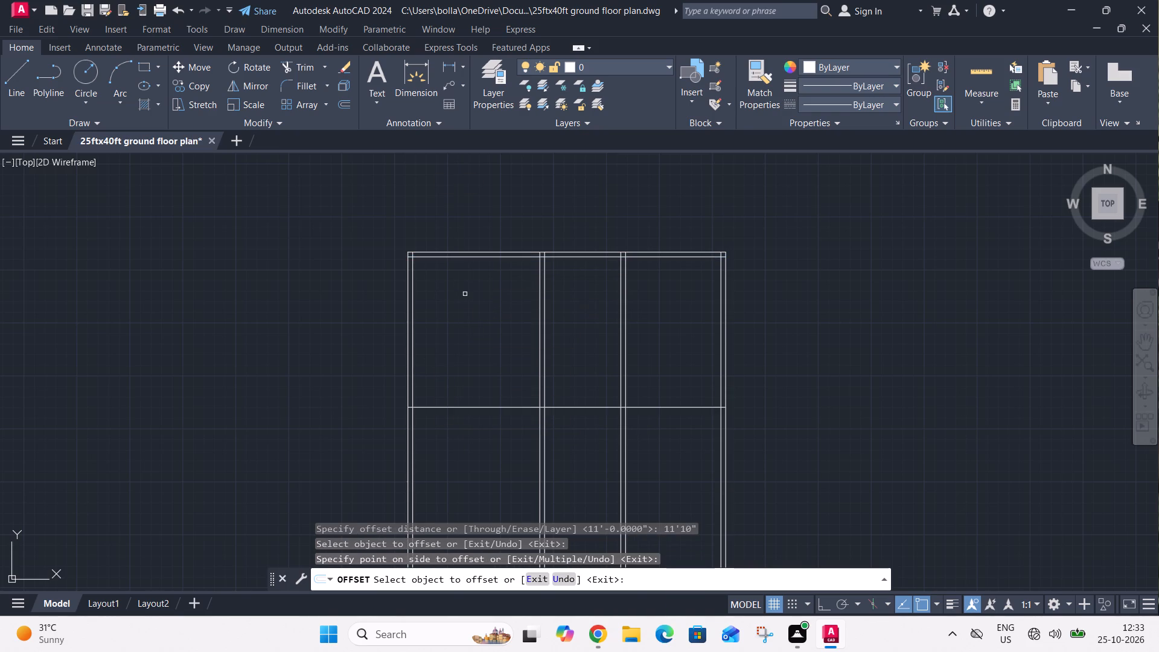
# Offset the new horizontal partition line 4.5" downward to give the wall its thickness.
pyautogui.write('o 4.5"')
pyautogui.press('Return')
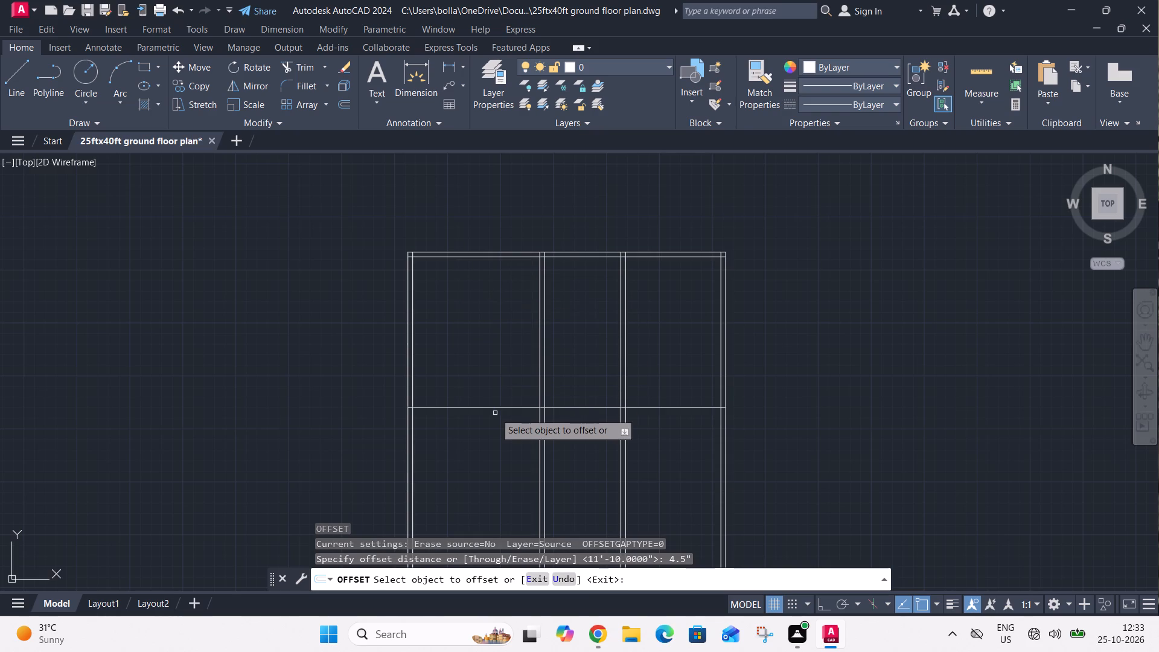
pyautogui.moveTo(495, 405); pyautogui.dragTo(495, 411)
pyautogui.click(492, 441)
pyautogui.press('Escape')
# Offset the top wall's inner line 8'6" downward to start another horizontal partition above the existing one.
pyautogui.scroll(2, 477, 409)
pyautogui.press('o')
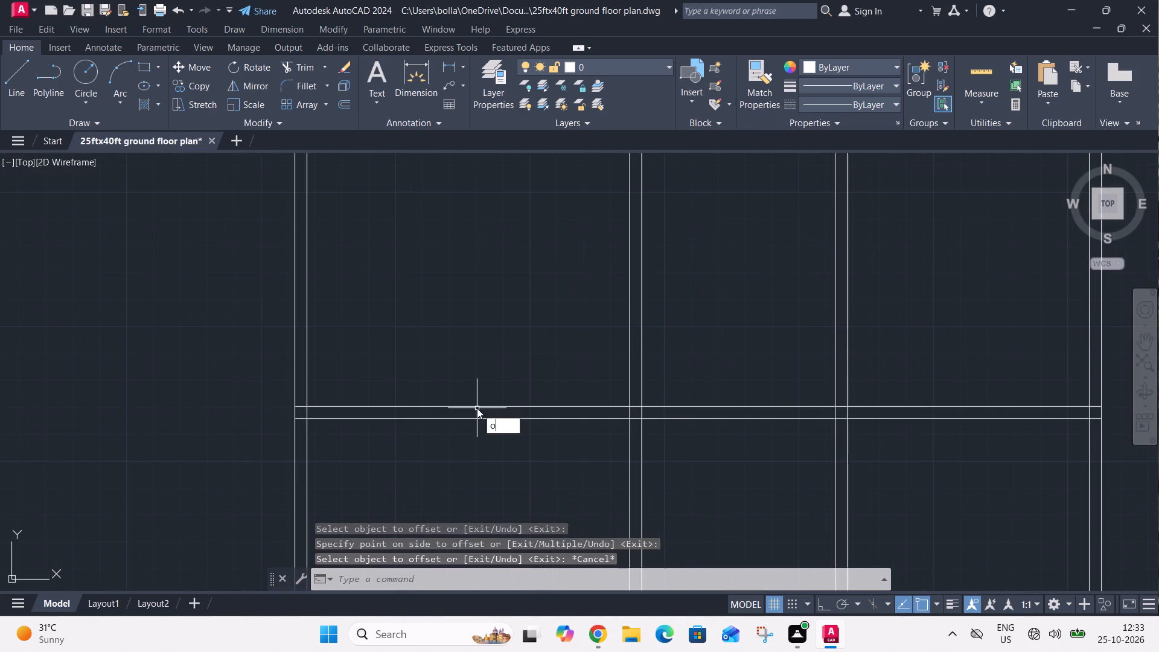
pyautogui.press('space')
pyautogui.write('8\'6"')
pyautogui.press('Return')
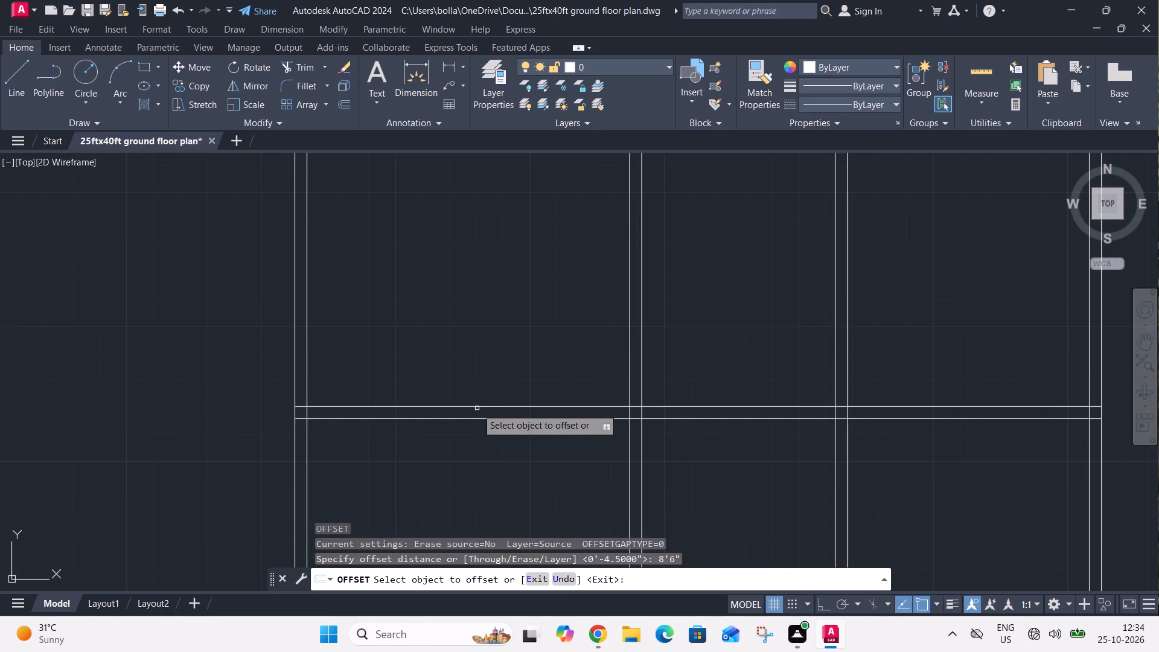
pyautogui.scroll(-3, 476, 409)
pyautogui.scroll(1, 534, 321)
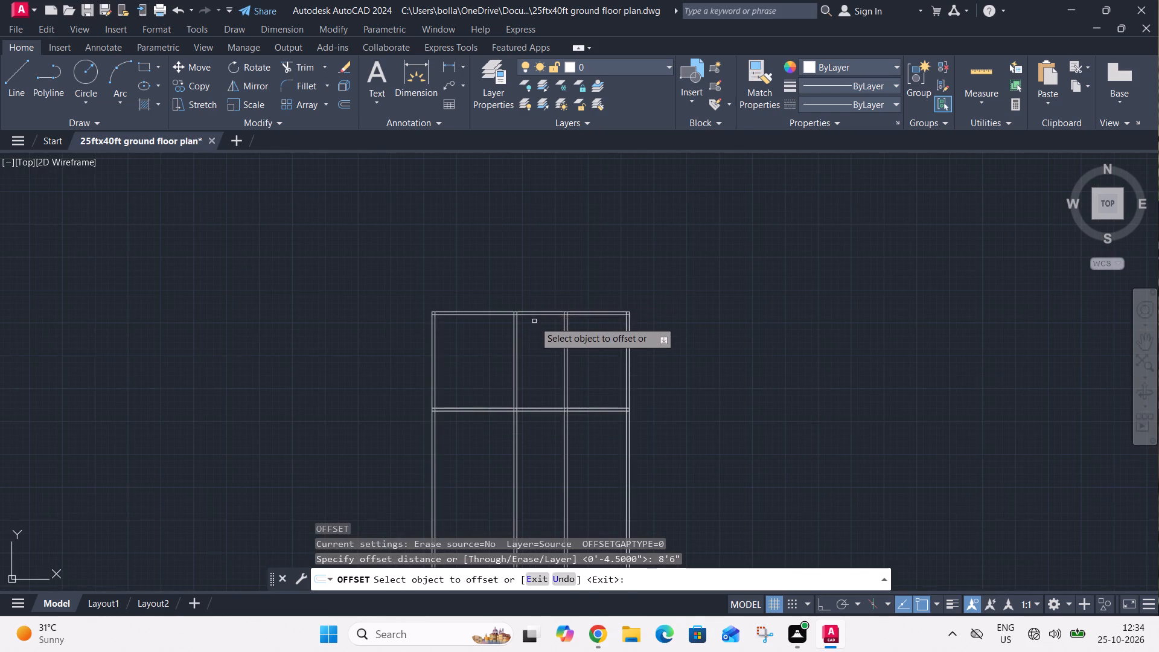
pyautogui.click(534, 312)
pyautogui.click(540, 340)
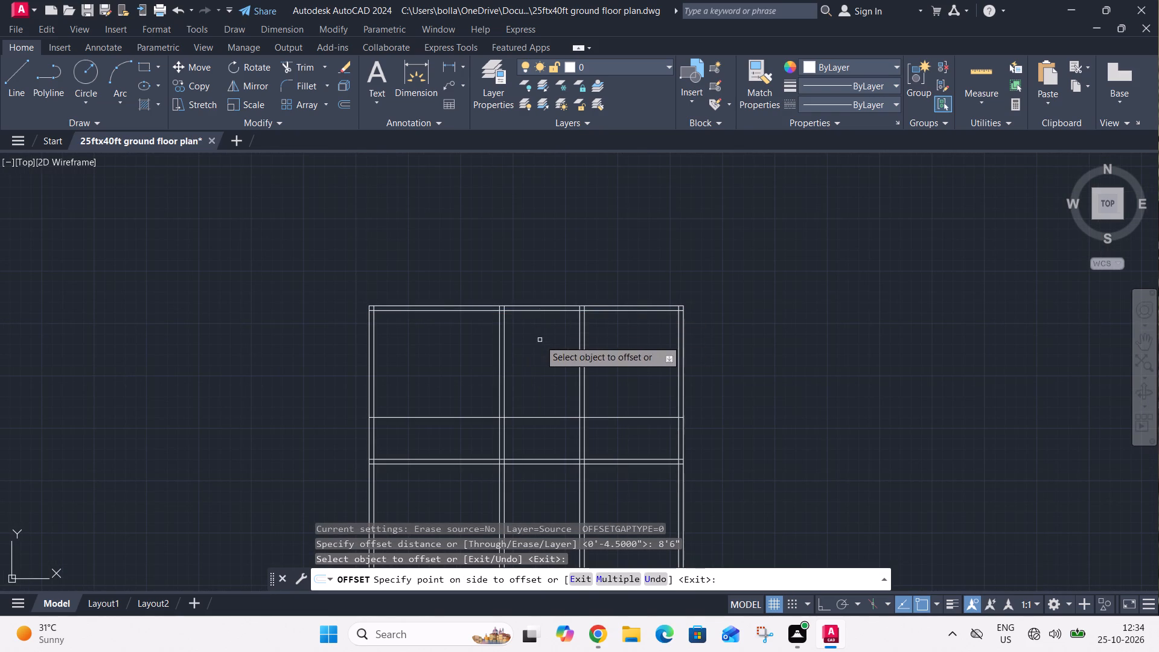
pyautogui.press('Escape')
# Offset the upper horizontal partition line 4.5" downward to give that wall its thickness.
pyautogui.write('o 4.5"')
pyautogui.press('Return')
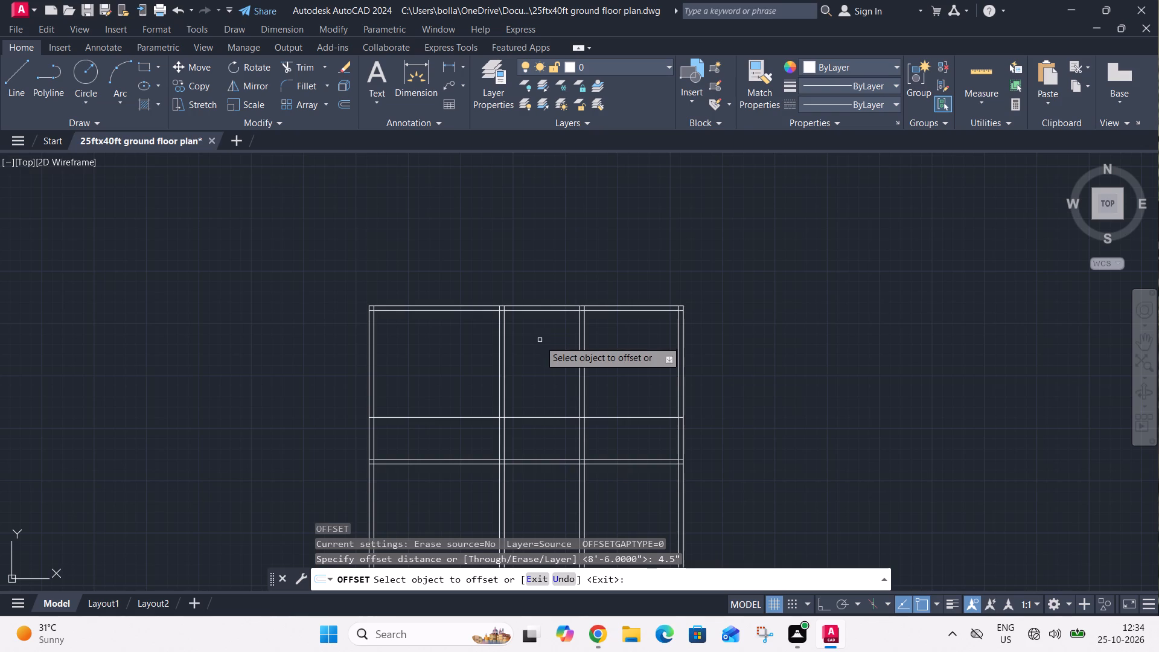
pyautogui.click(550, 416)
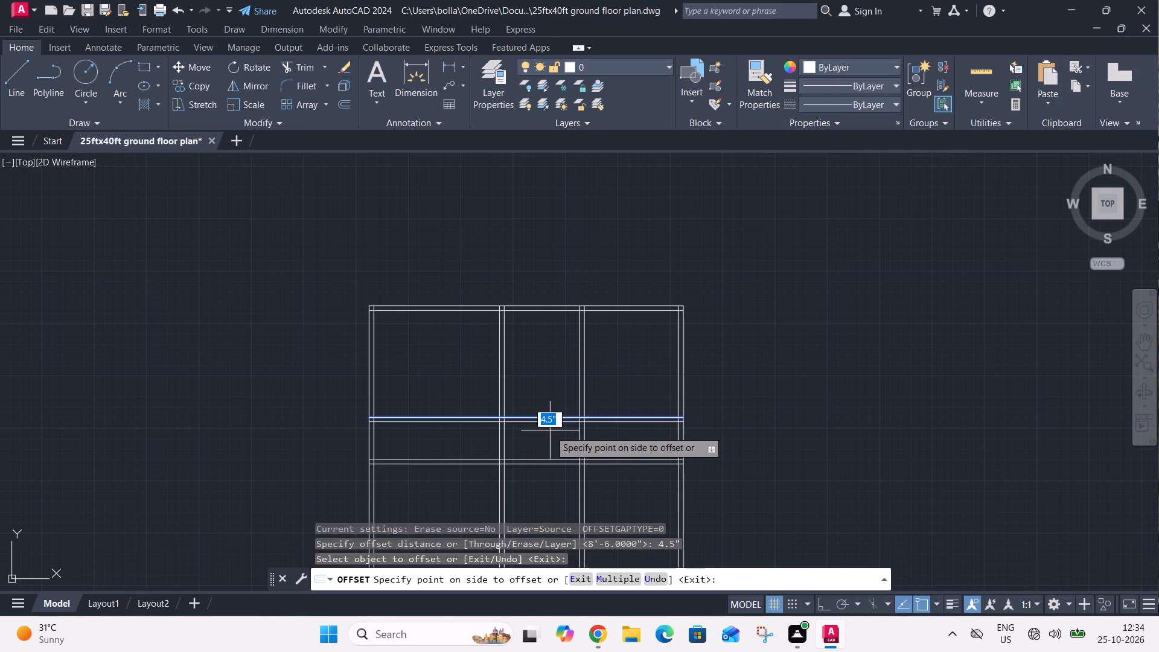
pyautogui.click(550, 433)
pyautogui.press('Escape')
# Trim the upper horizontal partition out of the left bay and the lower one out of the middle and right bays.
pyautogui.moveTo(542, 435); pyautogui.dragTo(521, 400, button='middle')
pyautogui.scroll(2, 482, 395)
pyautogui.press('t')
pyautogui.press('r')
pyautogui.press('space')
pyautogui.click(409, 401)
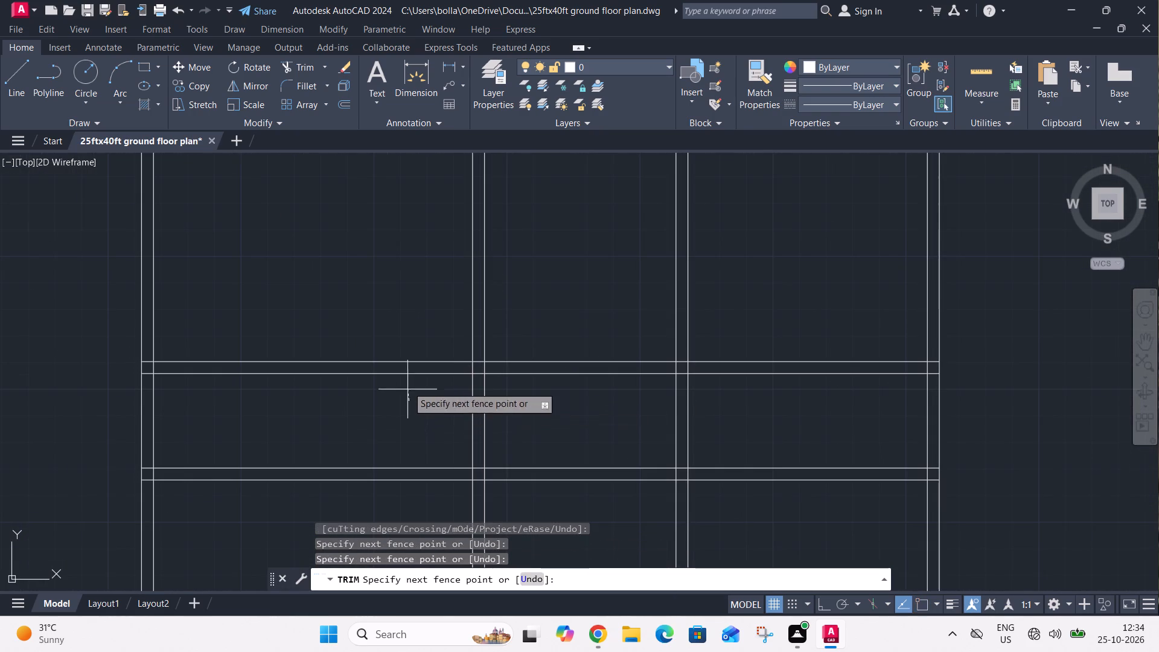
pyautogui.click(413, 344)
pyautogui.click(576, 412)
pyautogui.click(560, 491)
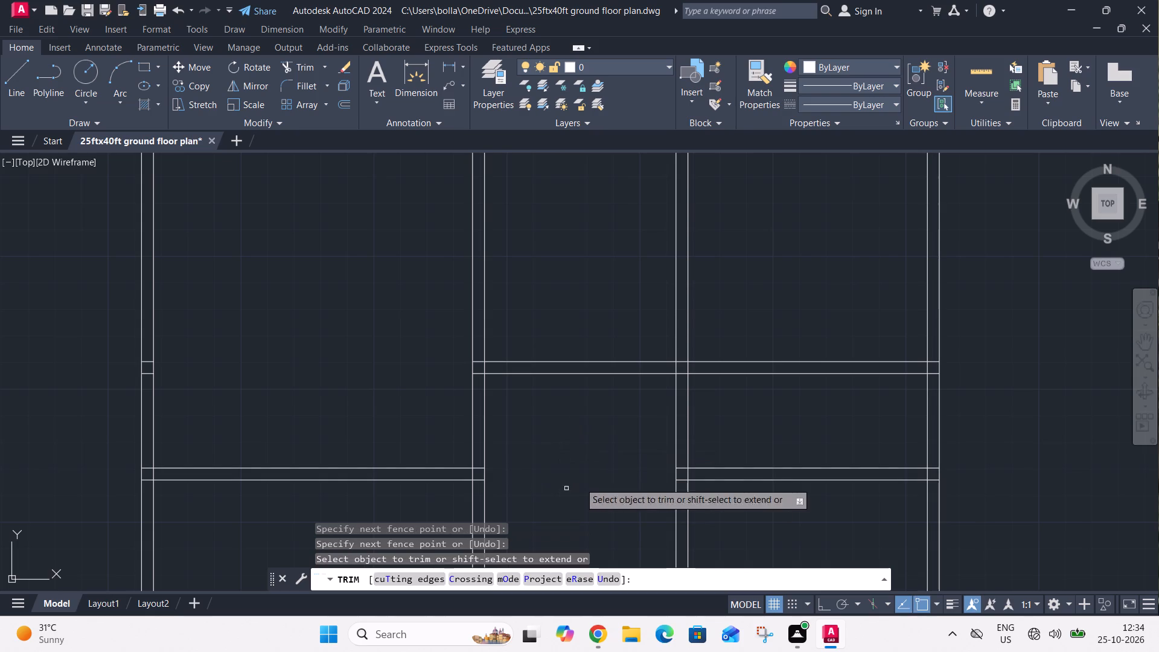
pyautogui.click(805, 489)
pyautogui.click(805, 432)
pyautogui.press('Escape')
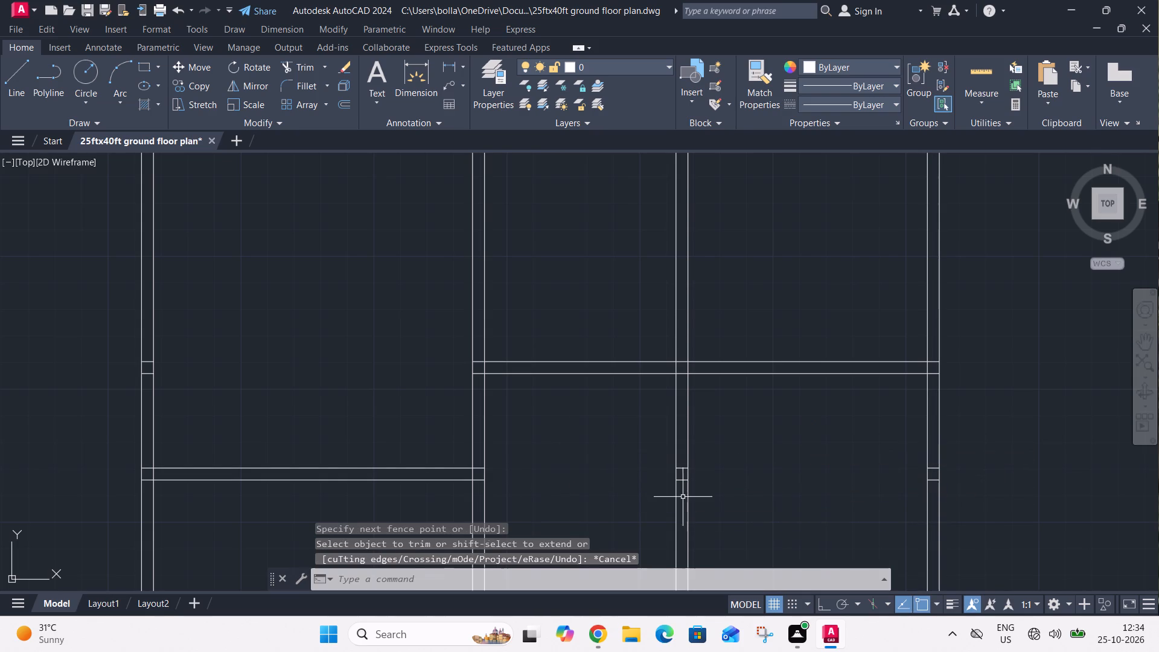
# Erase the leftover short horizontal segments inside the second vertical partition, the right exterior wall and the left exterior wall.
pyautogui.click(706, 456)
pyautogui.click(655, 505)
pyautogui.press('Escape')
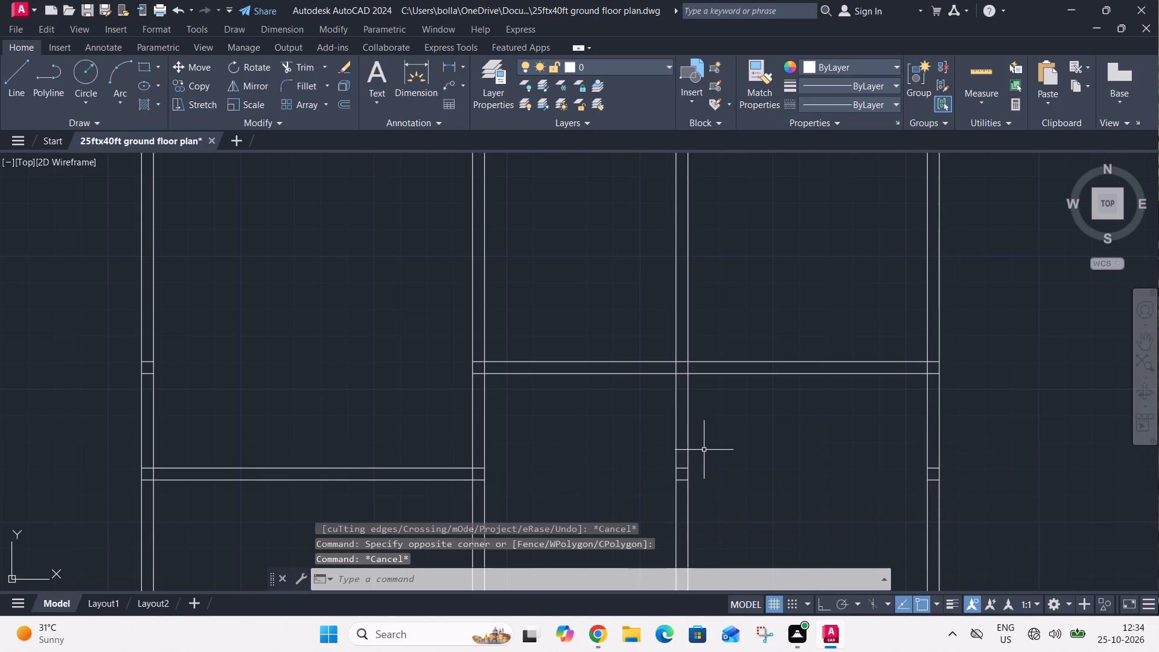
pyautogui.moveTo(645, 455); pyautogui.dragTo(658, 460)
pyautogui.click(749, 496)
pyautogui.click(922, 435)
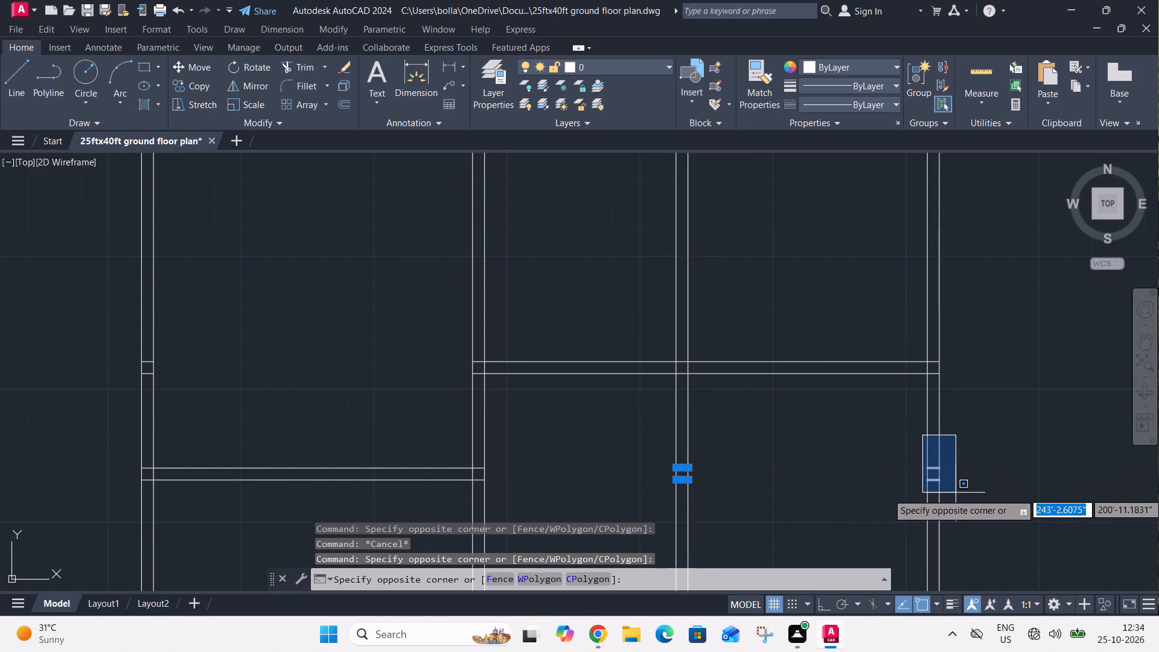
pyautogui.click(957, 494)
pyautogui.press('Delete')
pyautogui.scroll(-3, 855, 403)
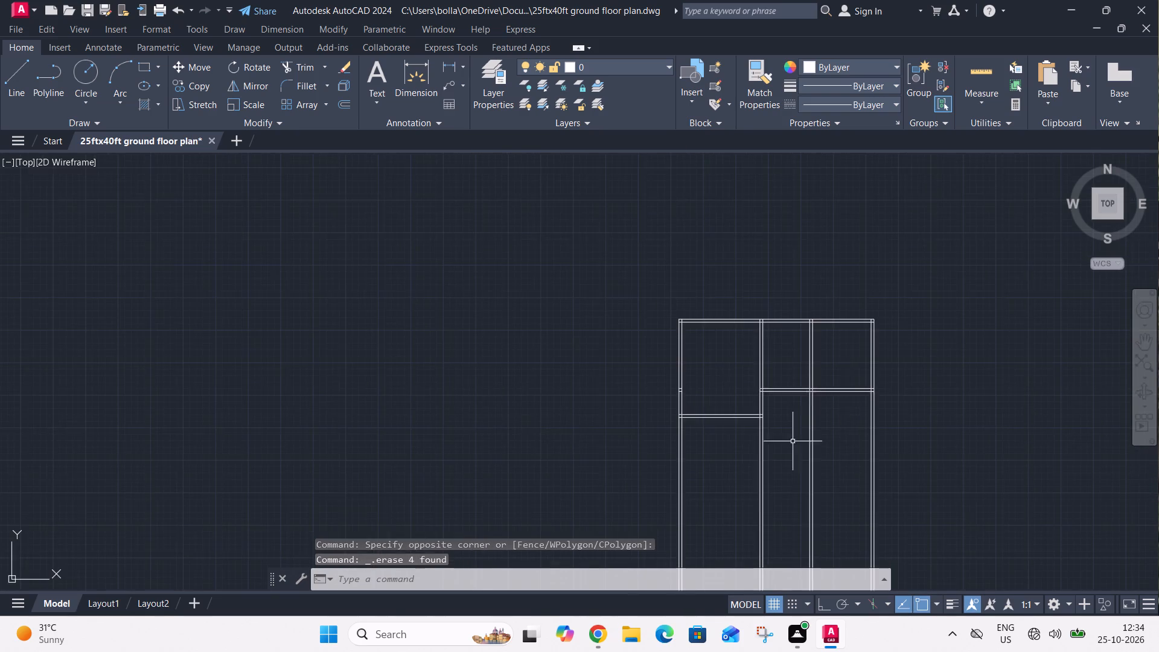
pyautogui.moveTo(749, 472); pyautogui.dragTo(723, 452, button='middle')
pyautogui.scroll(3, 660, 372)
pyautogui.click(607, 339)
pyautogui.click(685, 383)
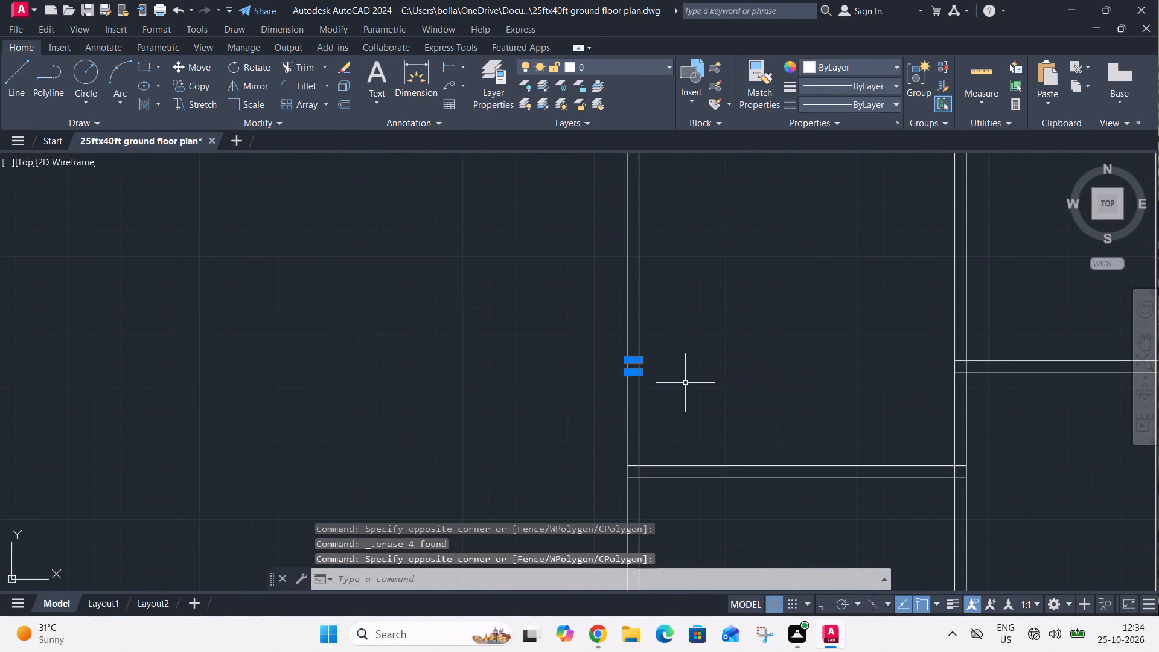
pyautogui.press('Delete')
# Offset the left exterior wall's inner line 7'1" to the right to start a vertical partition in the left bay.
pyautogui.moveTo(704, 401); pyautogui.dragTo(670, 368, button='middle')
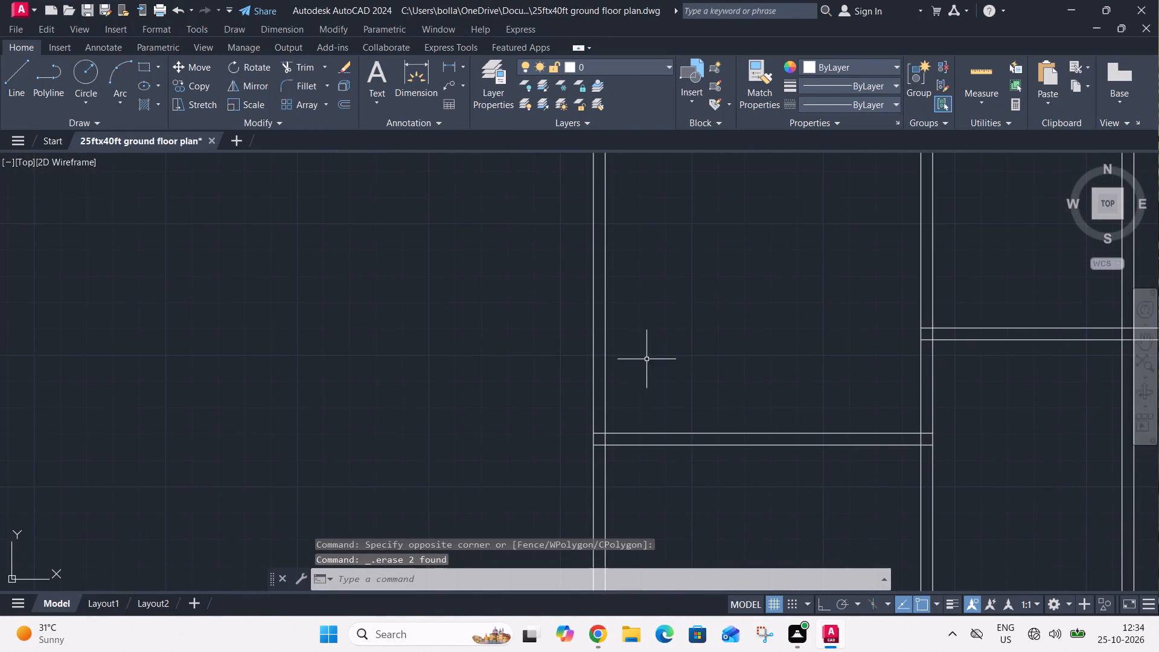
pyautogui.moveTo(805, 502); pyautogui.dragTo(678, 414, button='middle')
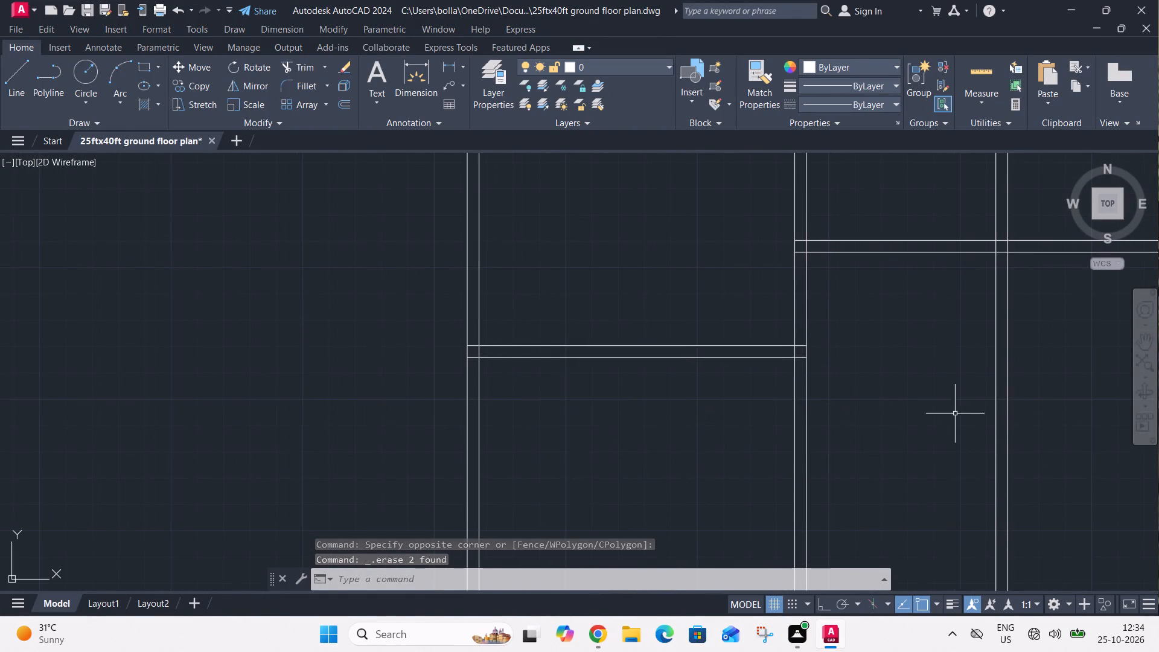
pyautogui.write('o')
pyautogui.press('space')
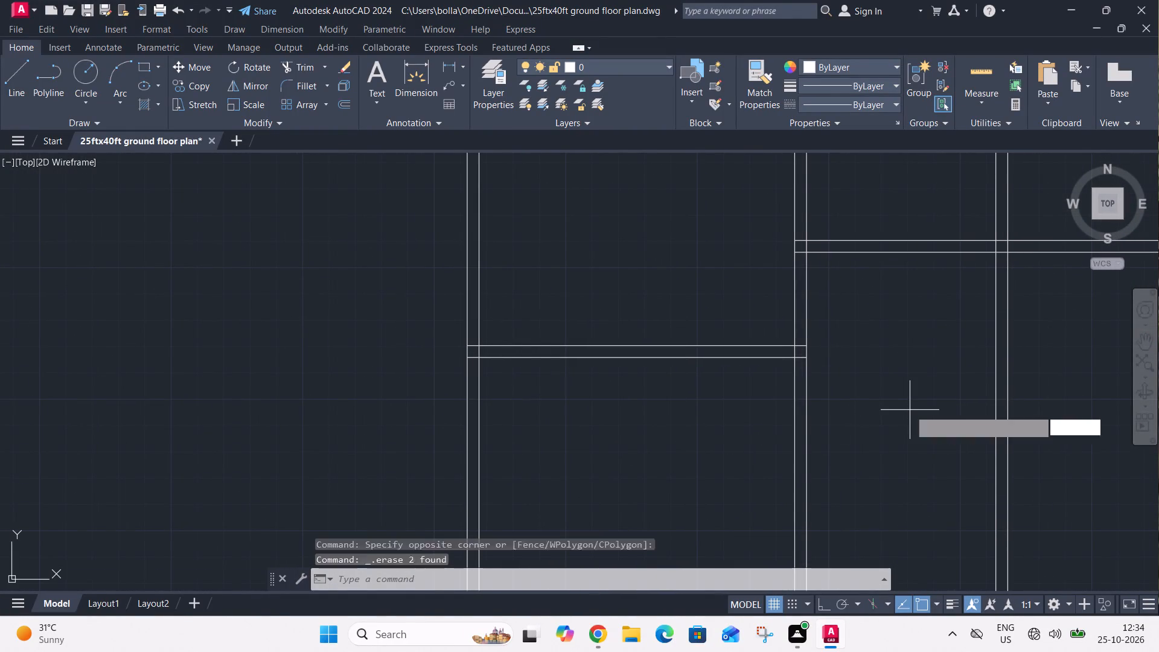
pyautogui.write('7\'1"')
pyautogui.press('Return')
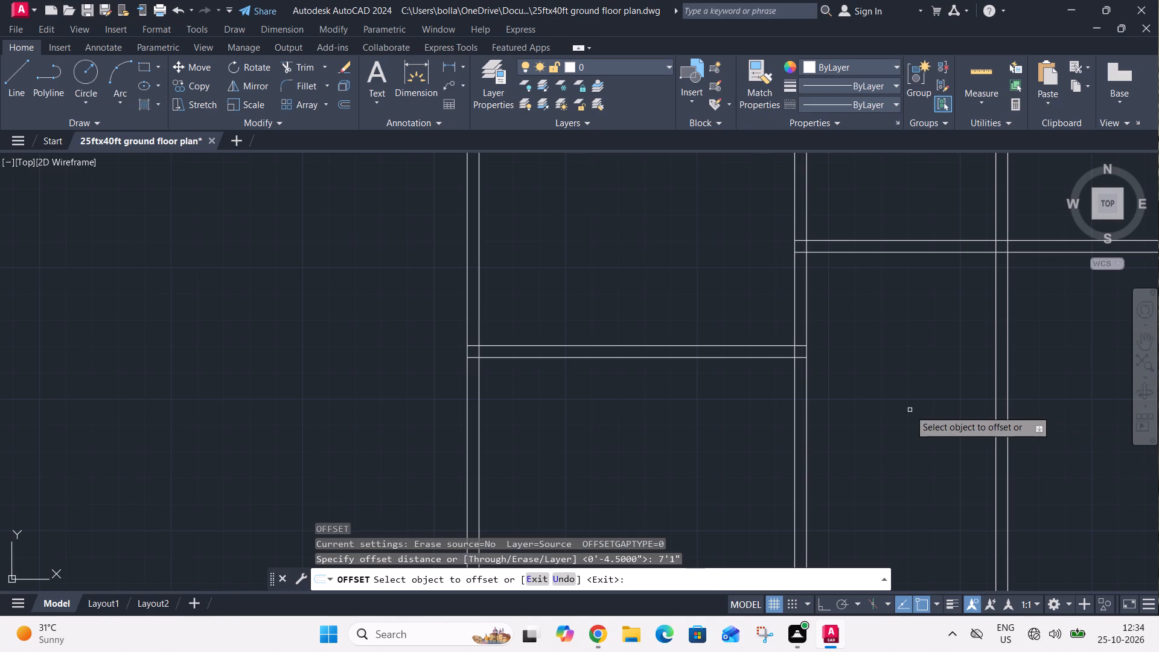
pyautogui.scroll(-1, 514, 425)
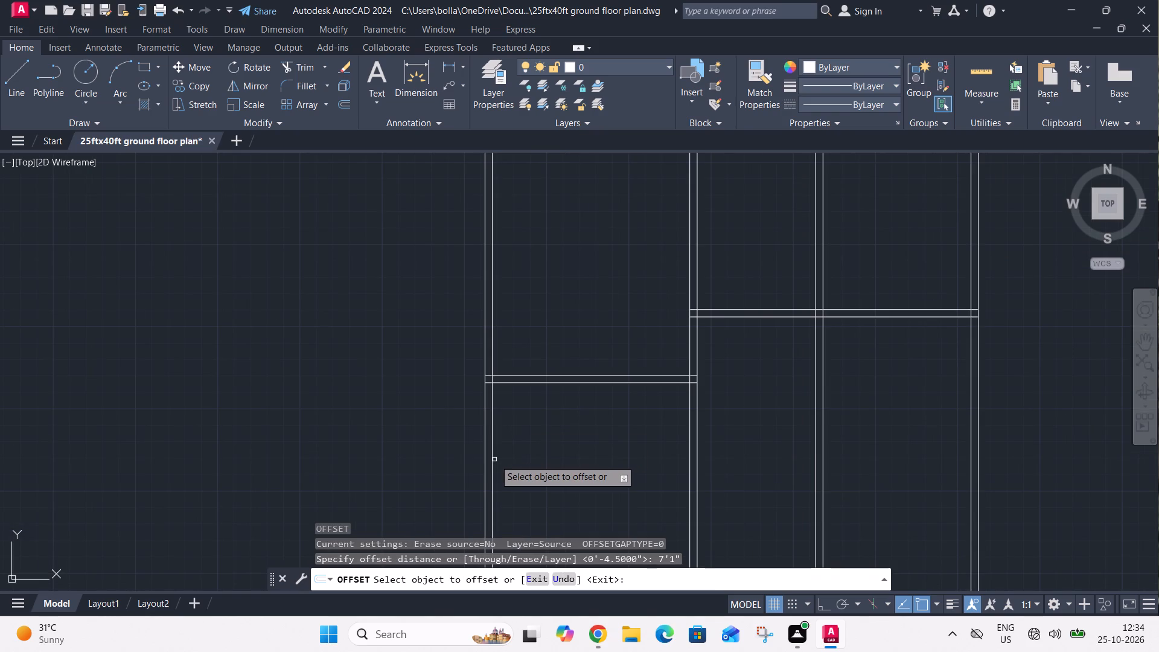
pyautogui.click(492, 464)
pyautogui.click(532, 466)
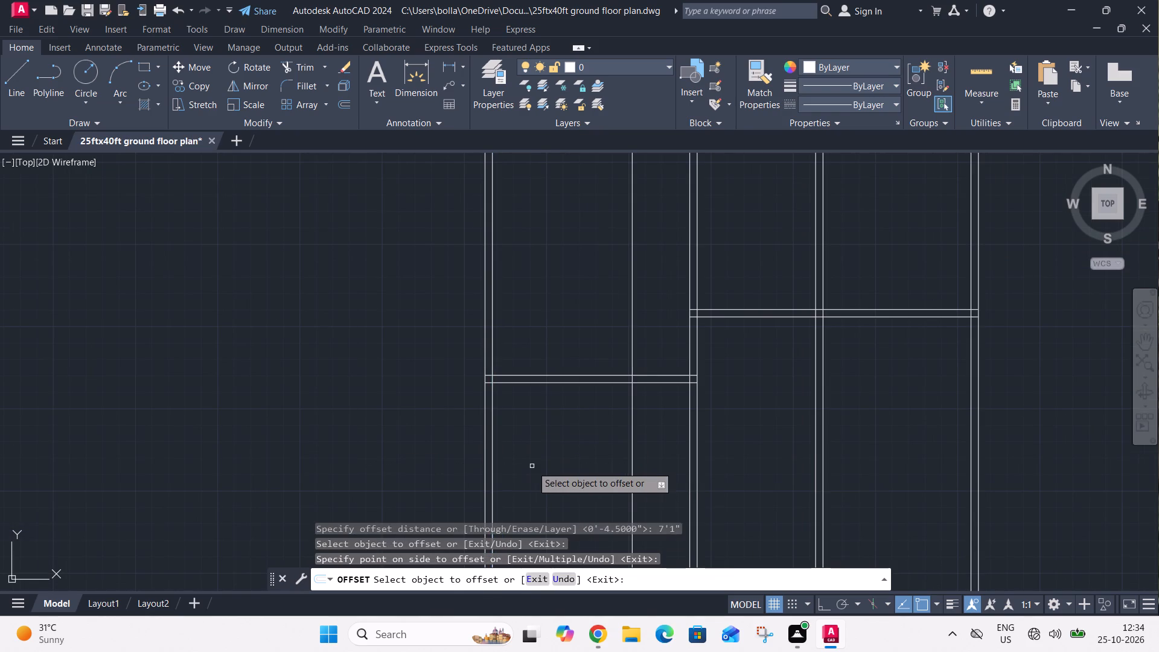
pyautogui.press('Escape')
# Offset the lower line of the left bay's horizontal partition 5'6" downward.
pyautogui.write('o')
pyautogui.press('space')
pyautogui.write('5\'6"')
pyautogui.press('Return')
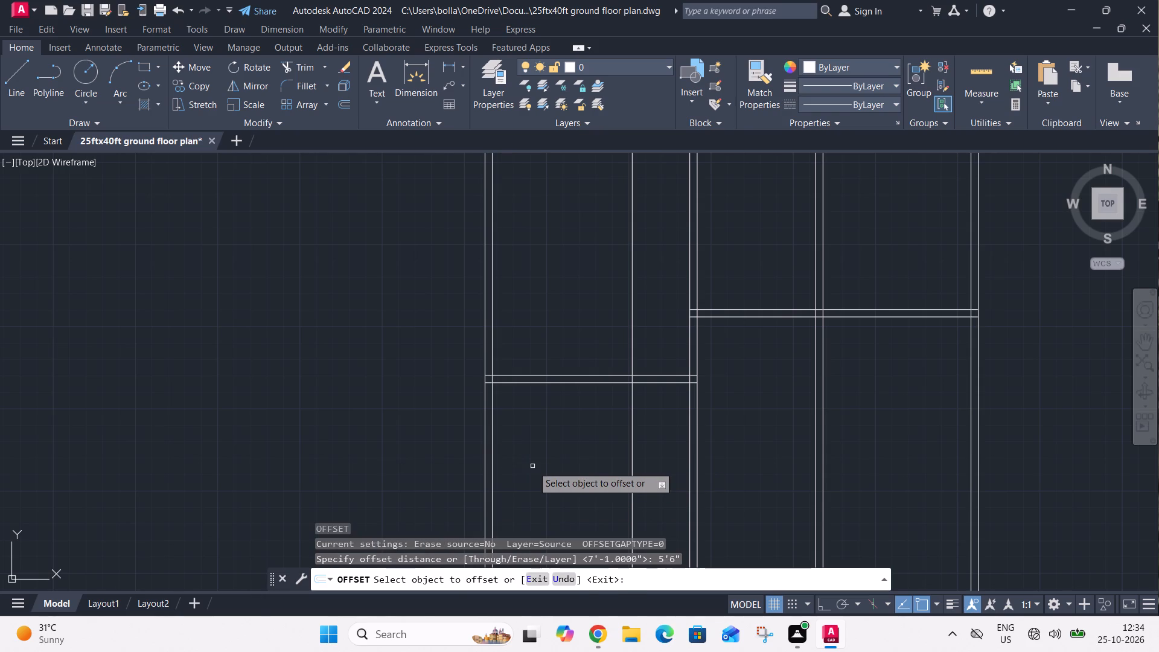
pyautogui.click(534, 384)
pyautogui.click(534, 406)
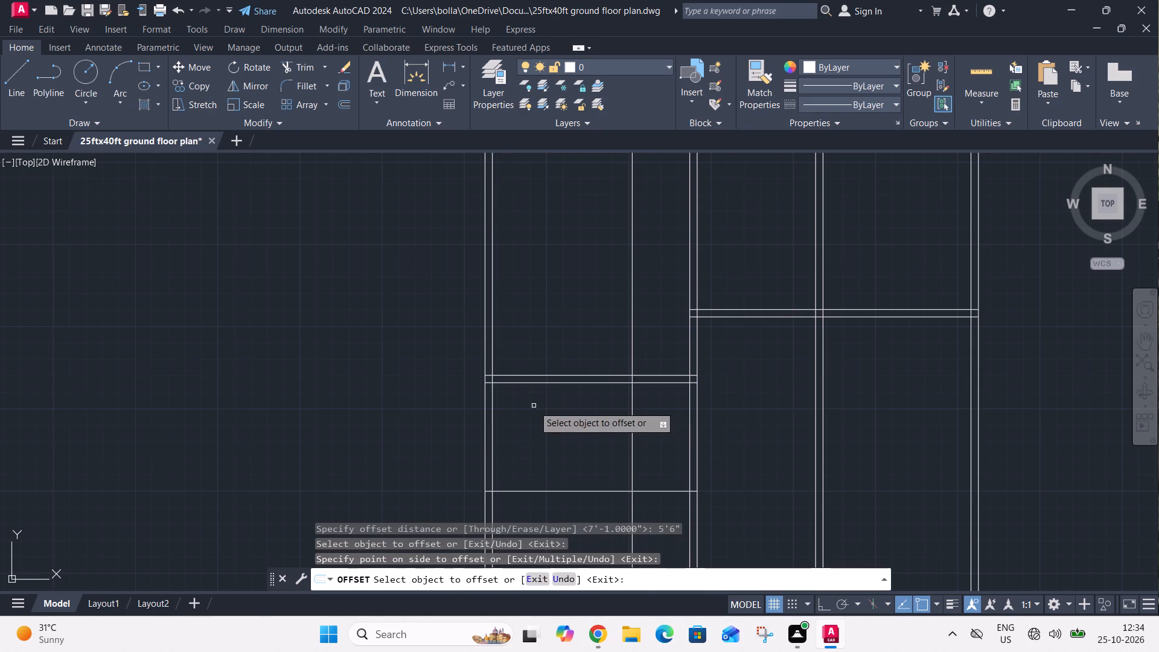
pyautogui.press('Escape')
# Offset the left bay's new vertical line 4.5" to the right and its new horizontal line 4.5" downward as wall thicknesses.
pyautogui.write('o 4.5"')
pyautogui.press('Return')
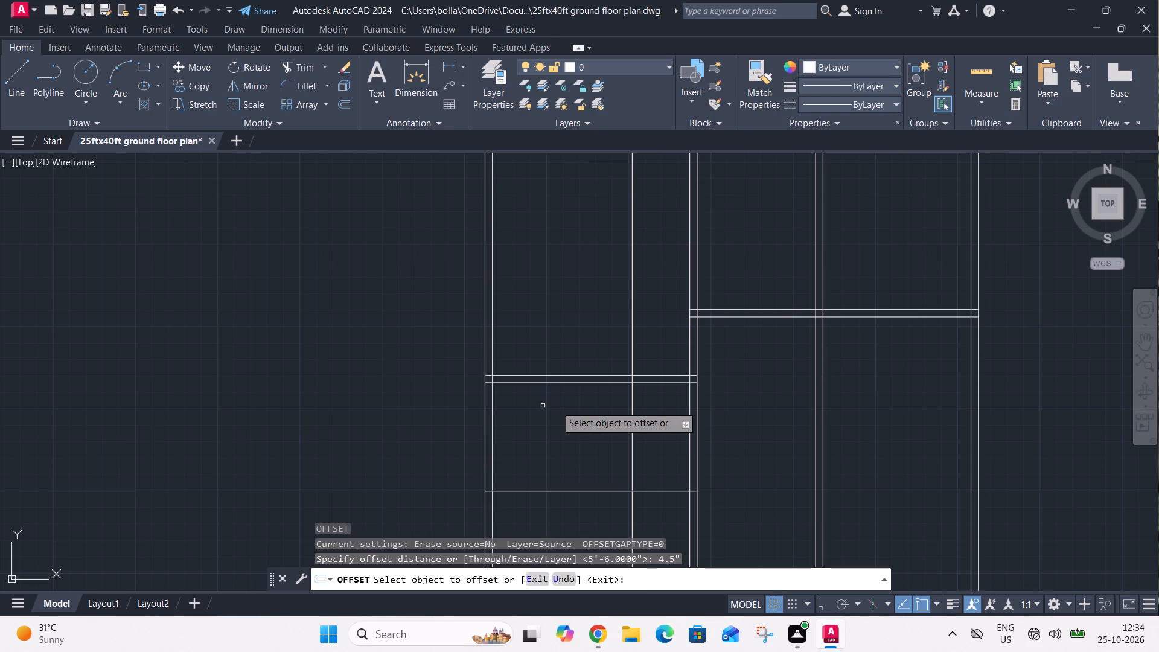
pyautogui.moveTo(633, 448); pyautogui.dragTo(647, 446)
pyautogui.click(653, 445)
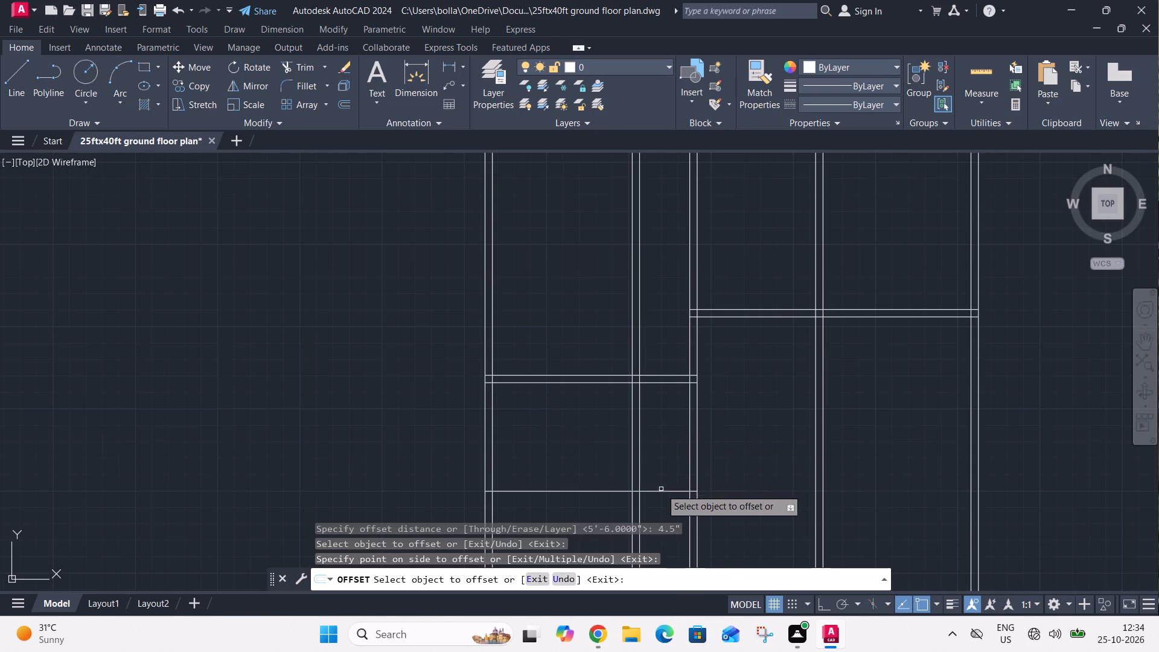
pyautogui.click(661, 491)
pyautogui.click(665, 515)
pyautogui.press('Escape')
# Trim the vertical partitions: the left bay's above its upper horizontal partition, the second between both horizontals, the third below the right bay's horizontal partition.
pyautogui.scroll(-1, 665, 452)
pyautogui.moveTo(666, 452); pyautogui.dragTo(626, 403, button='middle')
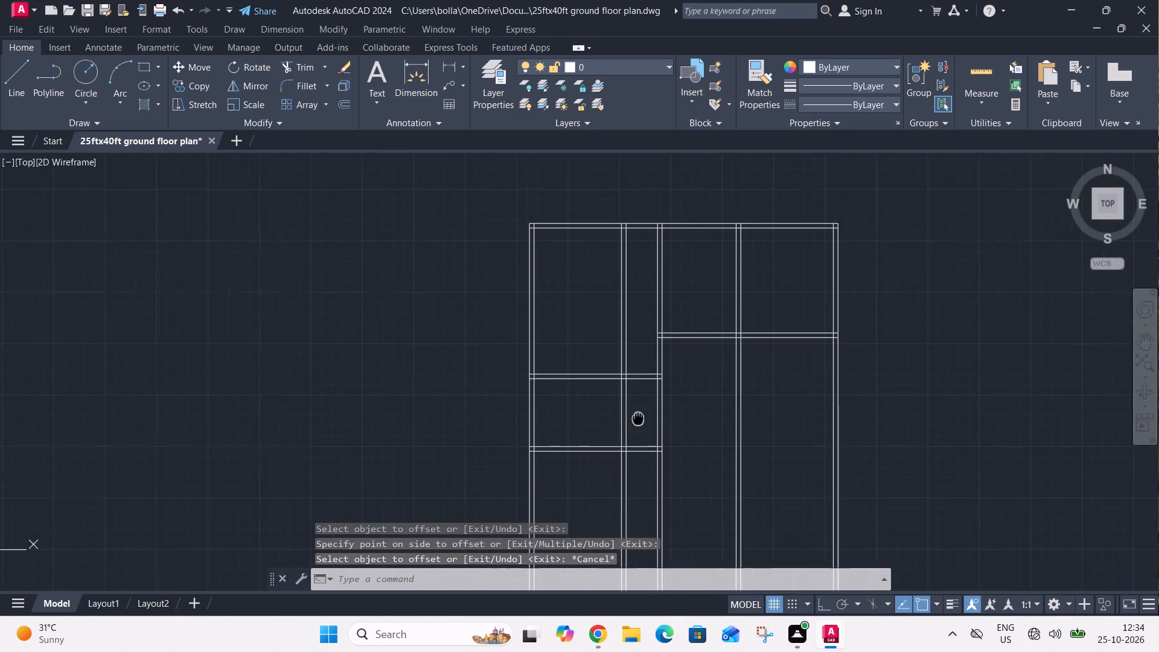
pyautogui.moveTo(626, 403); pyautogui.dragTo(490, 333, button='middle')
pyautogui.press('t')
pyautogui.press('r')
pyautogui.press('space')
pyautogui.click(481, 257)
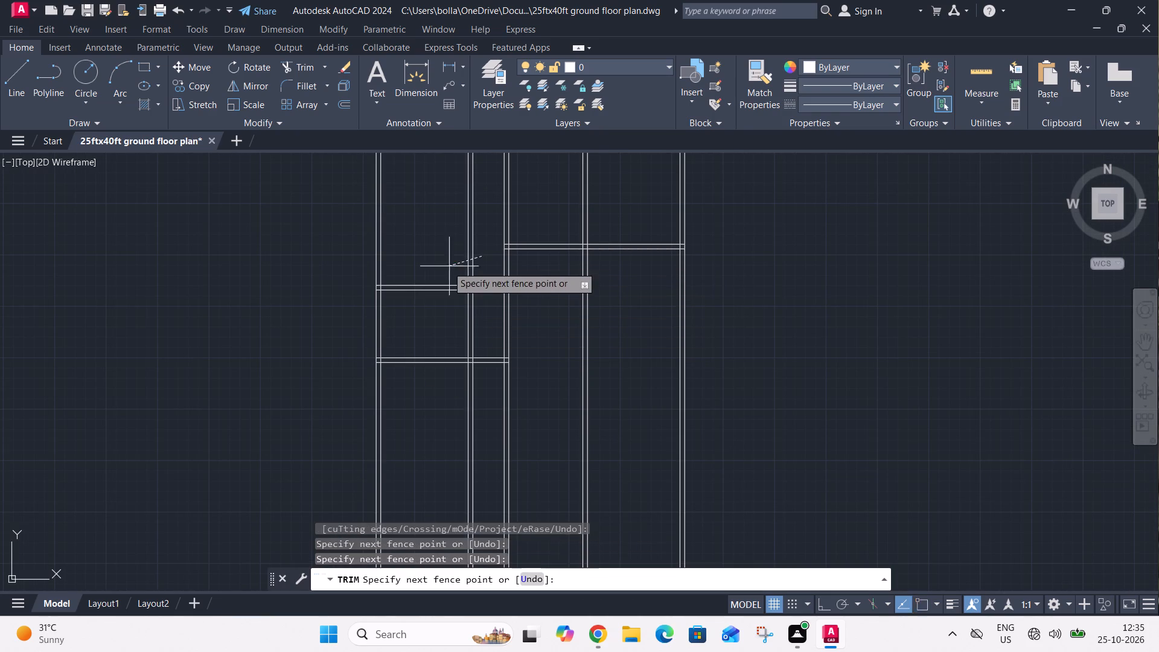
pyautogui.click(442, 266)
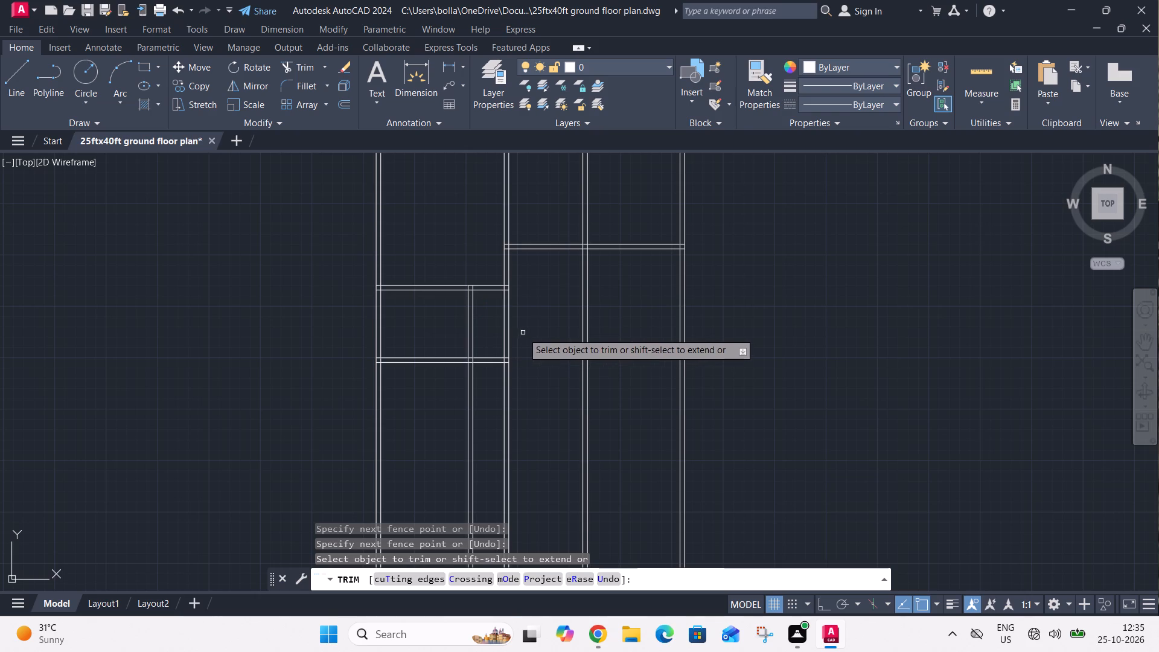
pyautogui.click(523, 333)
pyautogui.click(480, 334)
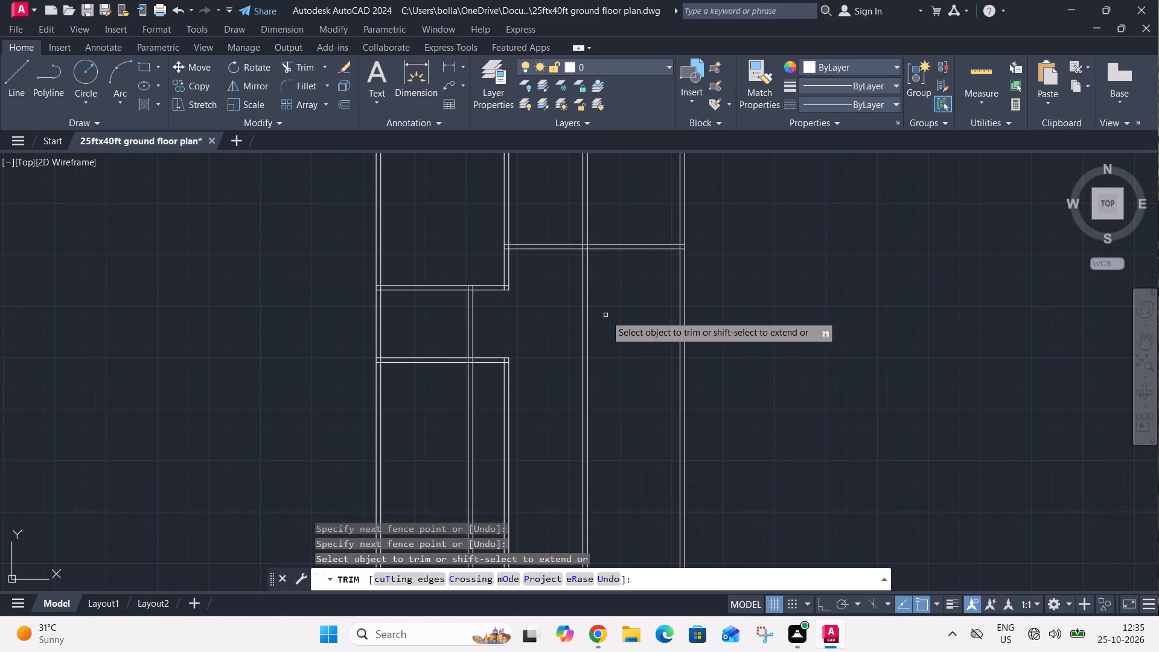
pyautogui.click(605, 315)
pyautogui.click(537, 339)
pyautogui.press('Escape')
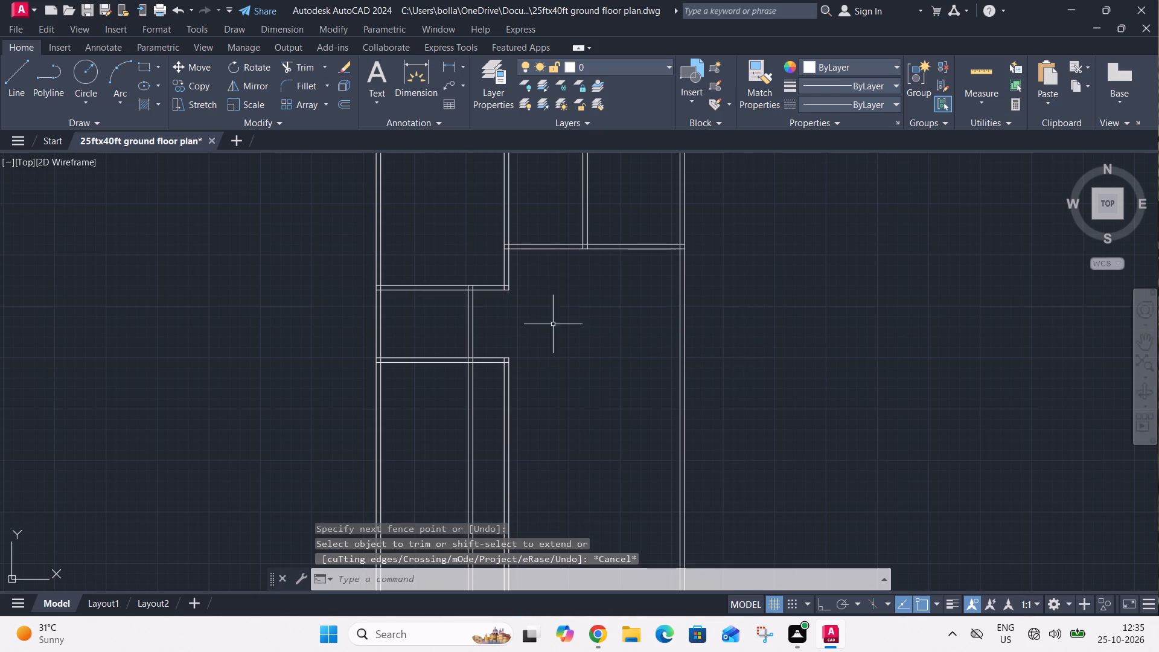
# Trim away the left bay's short vertical partition and the second vertical partition below the left bay's lower horizontal partition.
pyautogui.moveTo(558, 322); pyautogui.dragTo(533, 302, button='middle')
pyautogui.write('tr')
pyautogui.press('space')
pyautogui.click(465, 376)
pyautogui.click(419, 395)
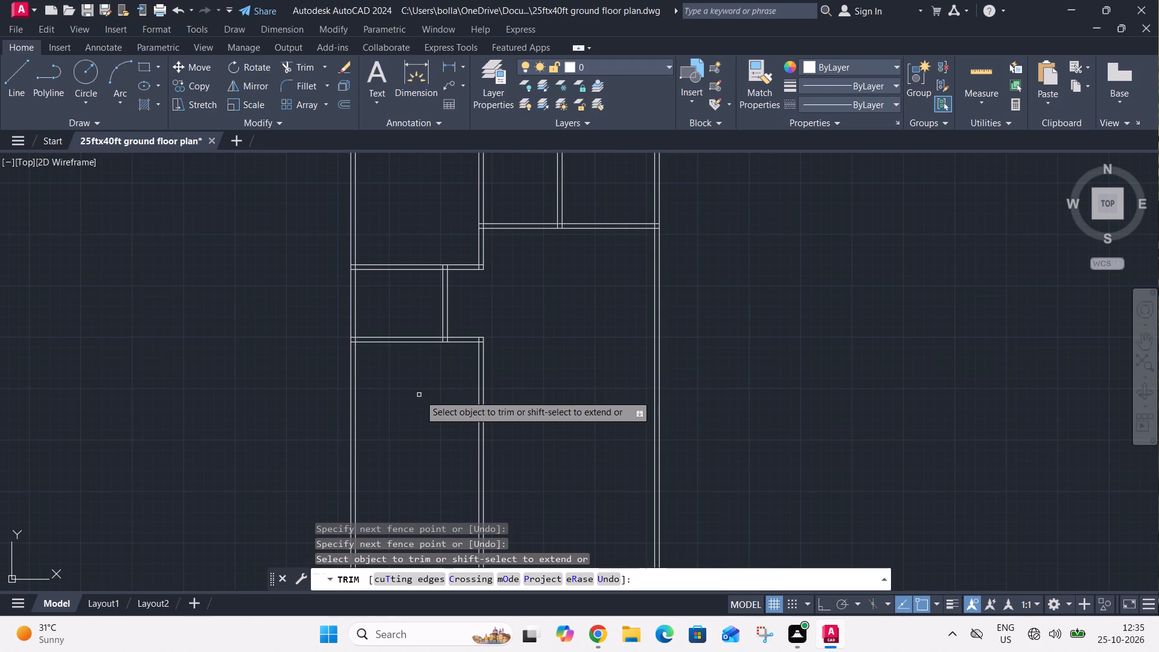
pyautogui.click(506, 382)
pyautogui.click(452, 392)
pyautogui.press('Escape')
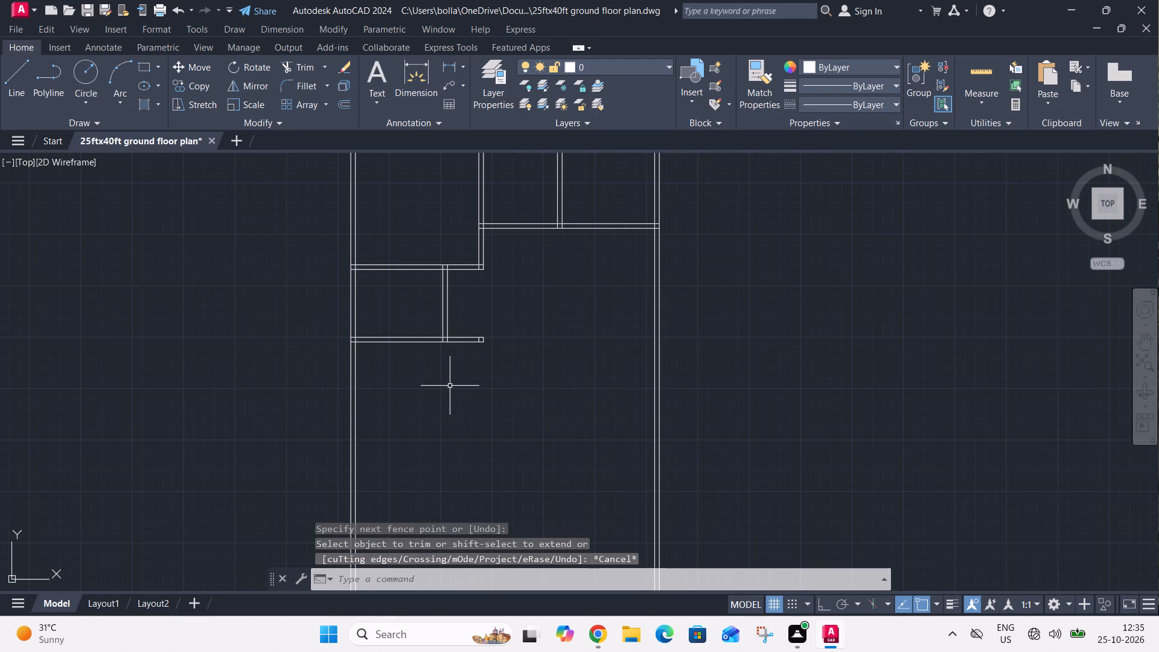
# Offset the left exterior wall's inner line 16'10" to the right to start a new vertical partition.
pyautogui.write('o')
pyautogui.press('space')
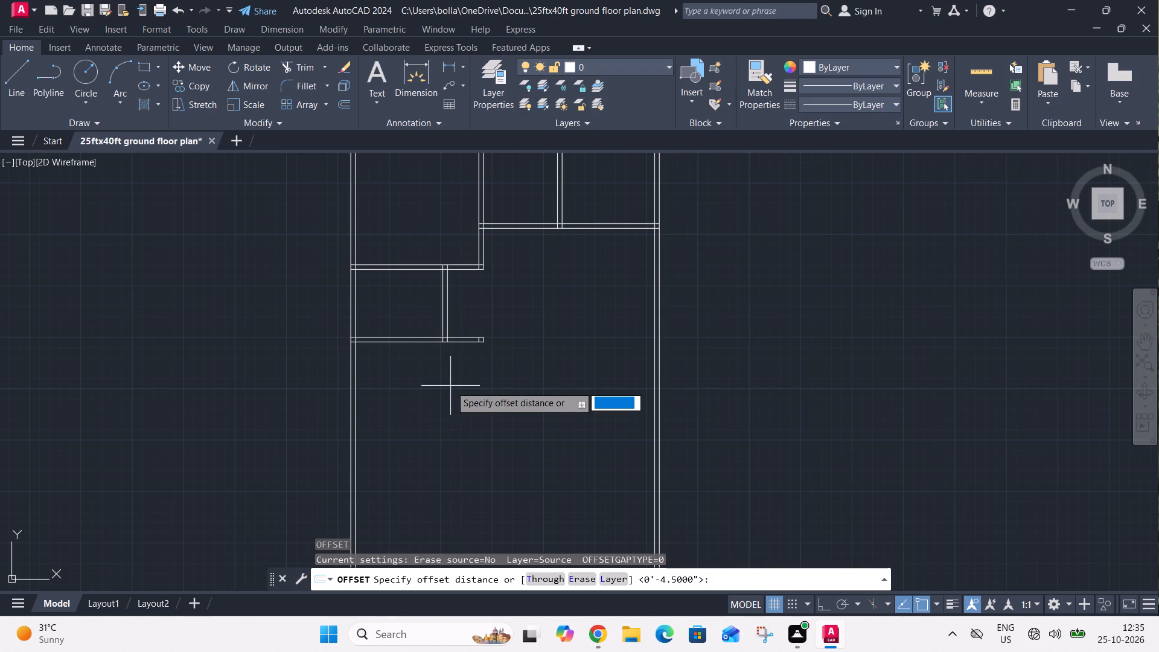
pyautogui.write('16\'10"')
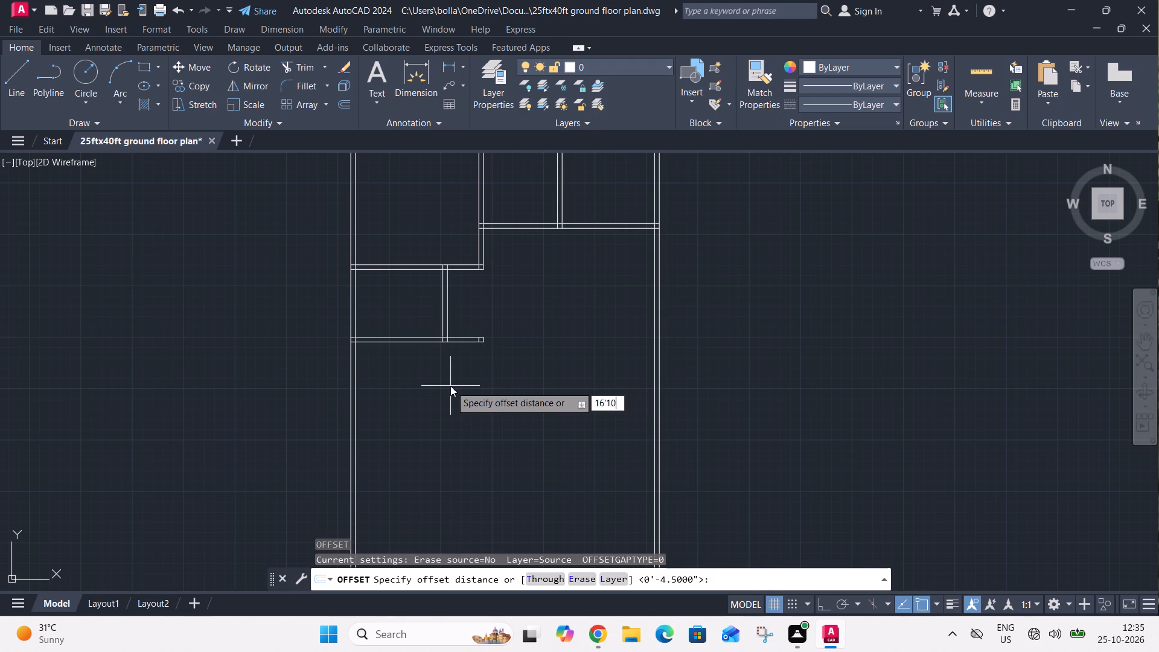
pyautogui.press('Return')
pyautogui.click(353, 453)
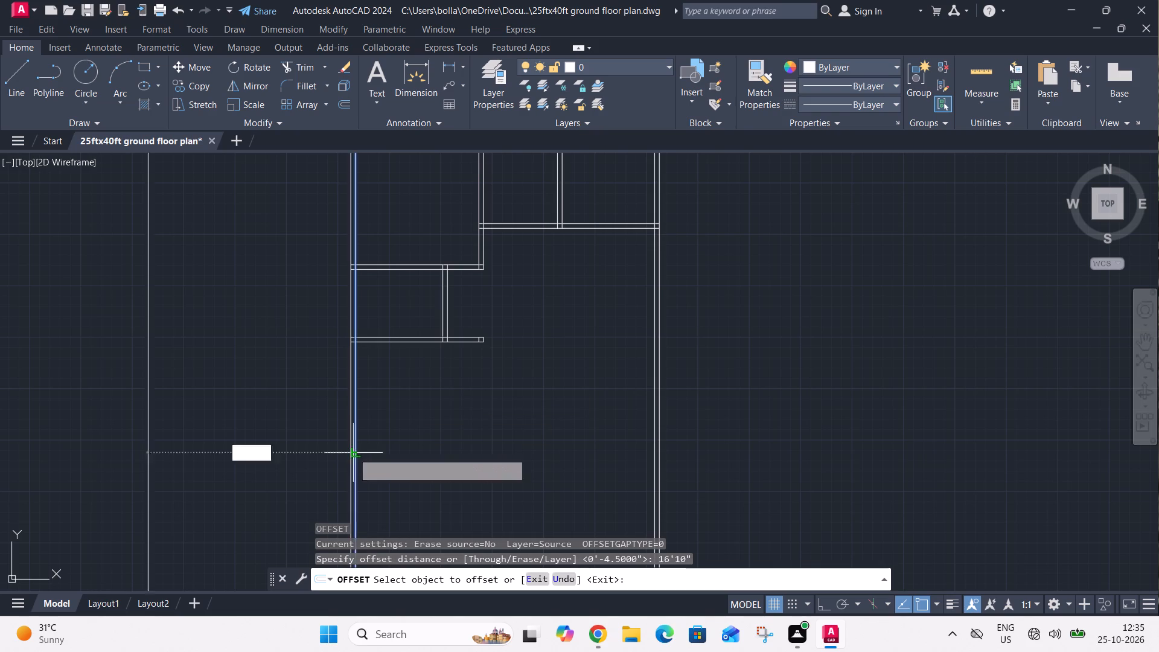
pyautogui.click(441, 446)
pyautogui.press('Escape')
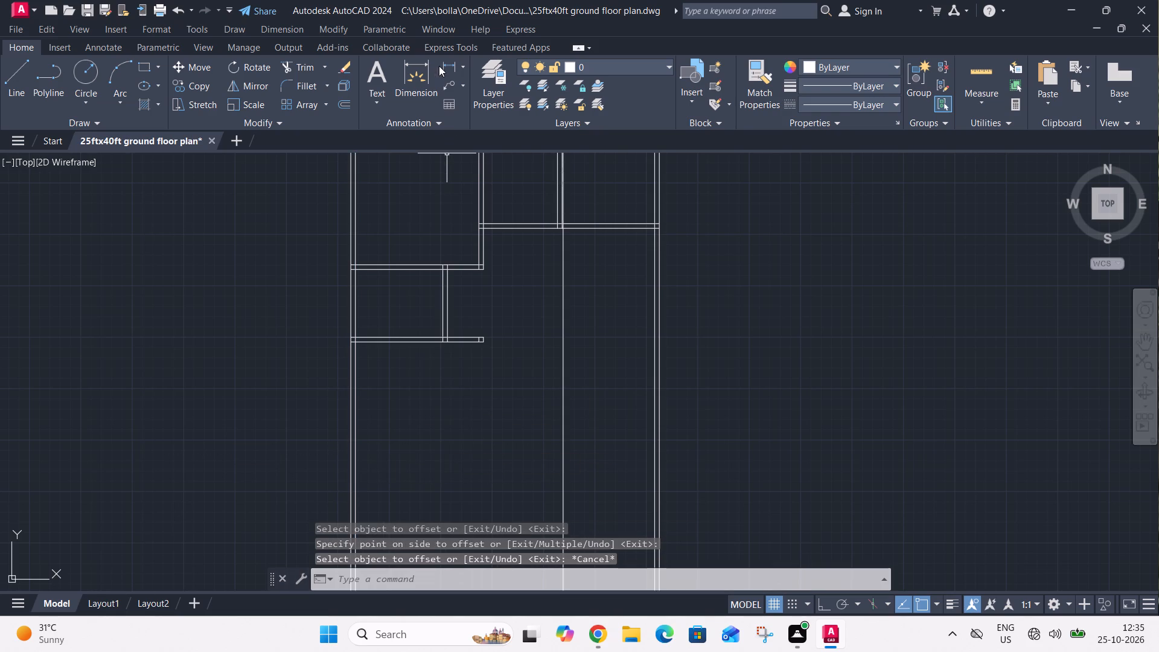
# Measure the horizontal distance from the left bay's short vertical partition to the right exterior wall with a linear dimension.
pyautogui.click(449, 64)
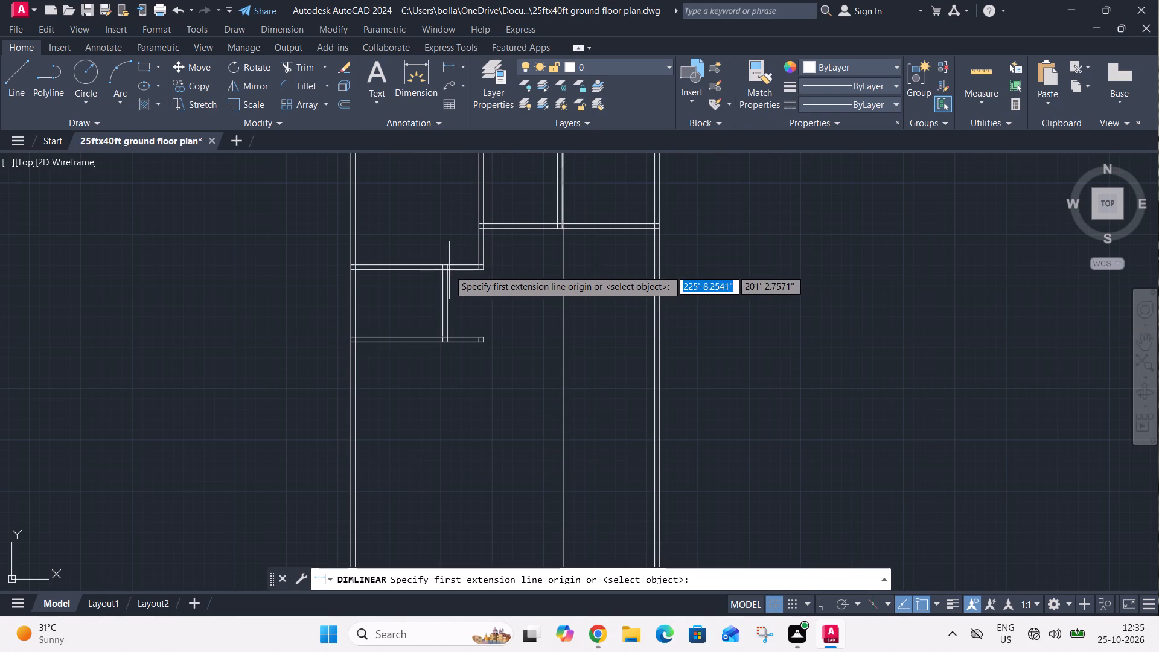
pyautogui.click(449, 269)
pyautogui.click(654, 273)
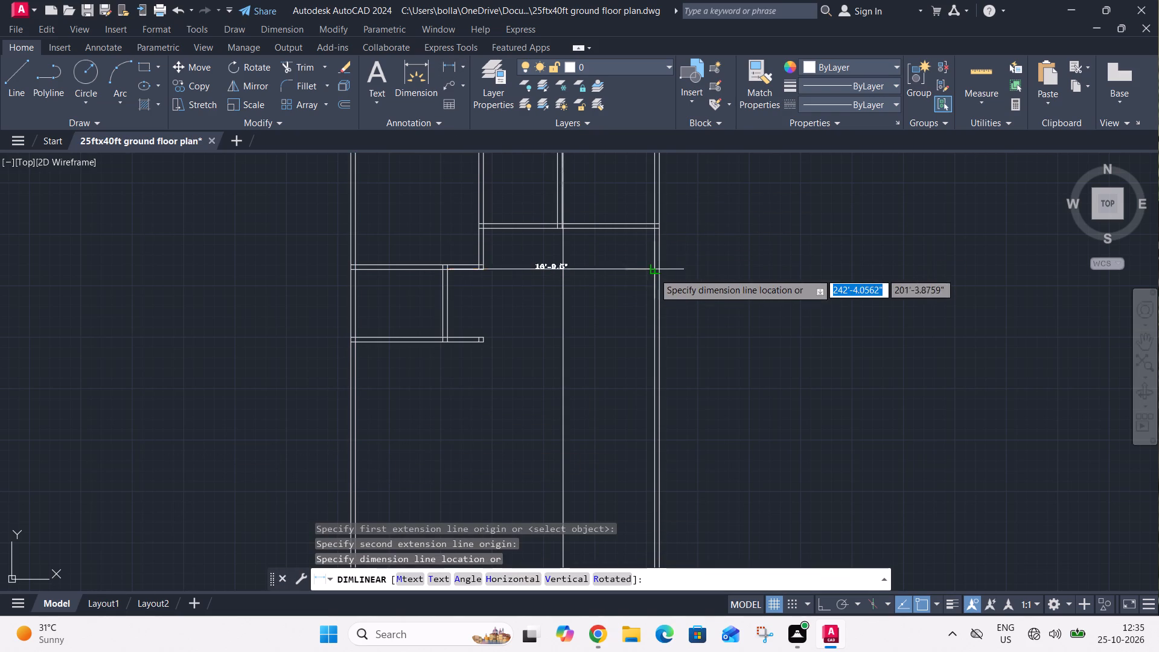
pyautogui.scroll(2, 654, 293)
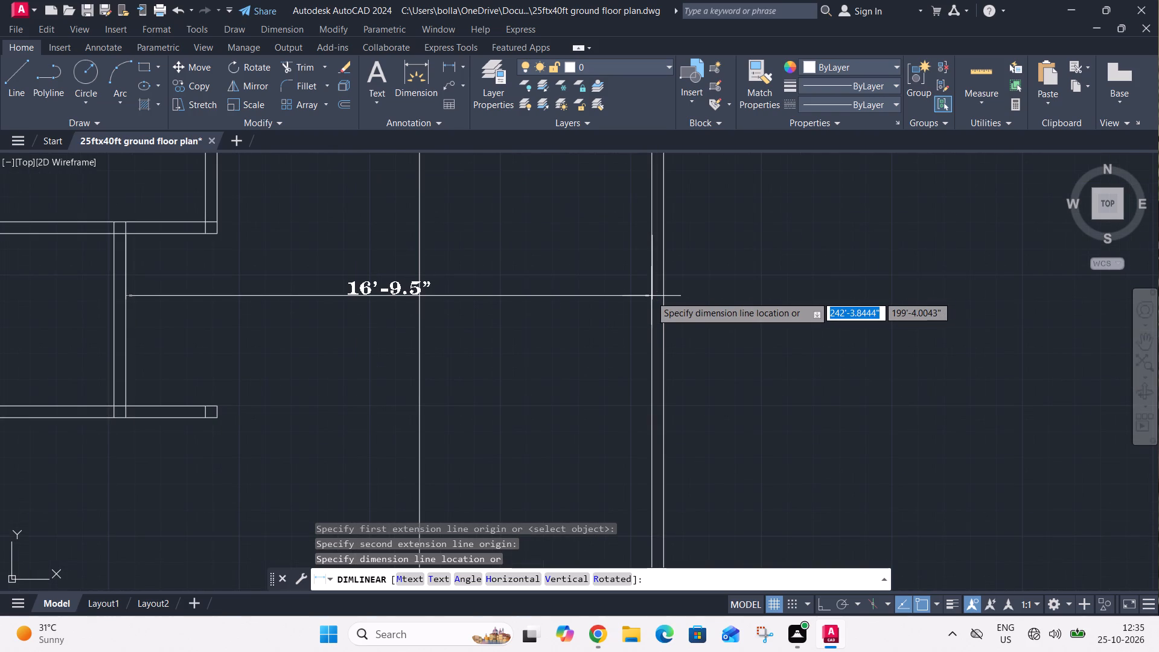
pyautogui.press('Escape')
# Measure the horizontal distance from the left exterior wall's inner line to the new vertical line with a linear dimension.
pyautogui.scroll(-3, 628, 273)
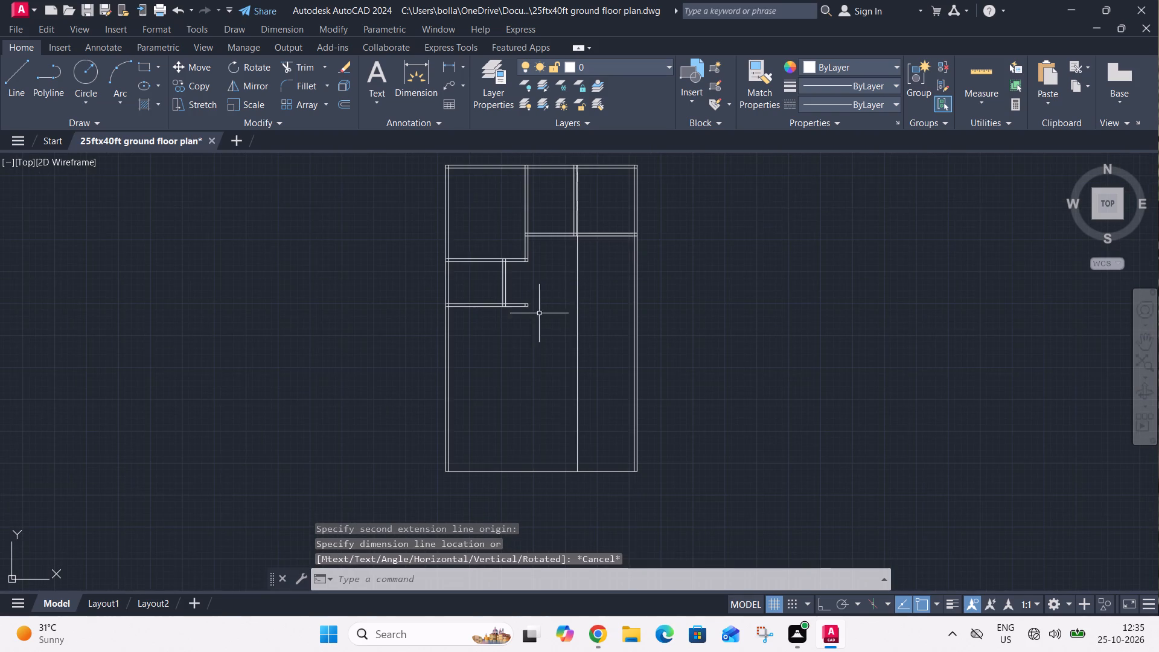
pyautogui.scroll(1, 511, 310)
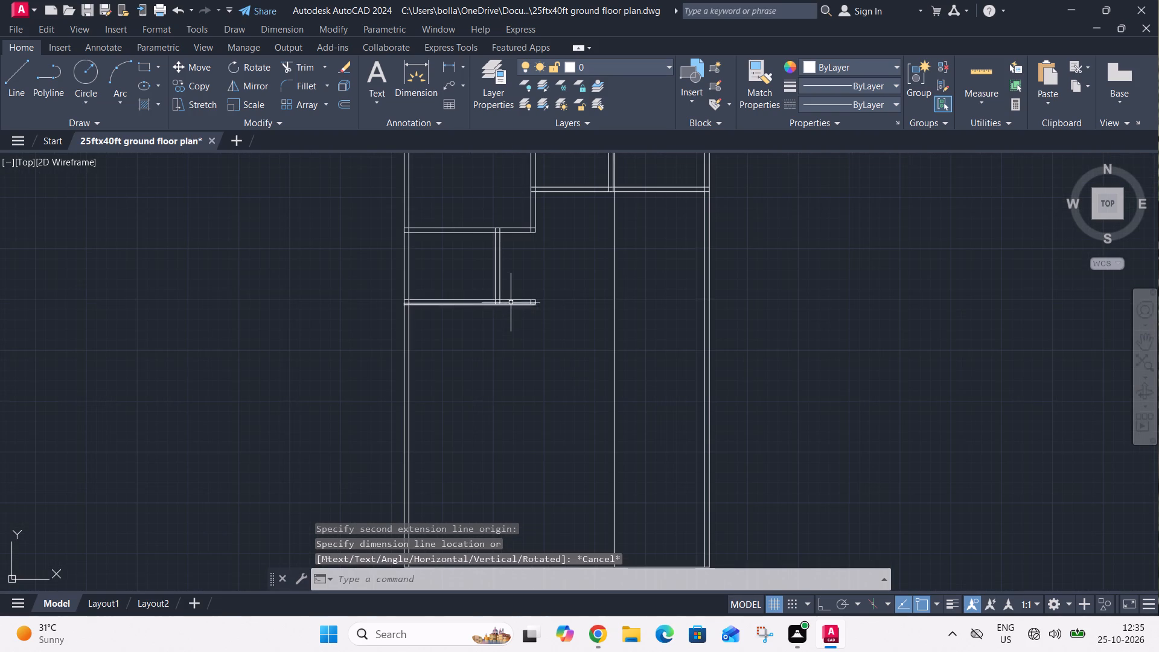
pyautogui.click(443, 67)
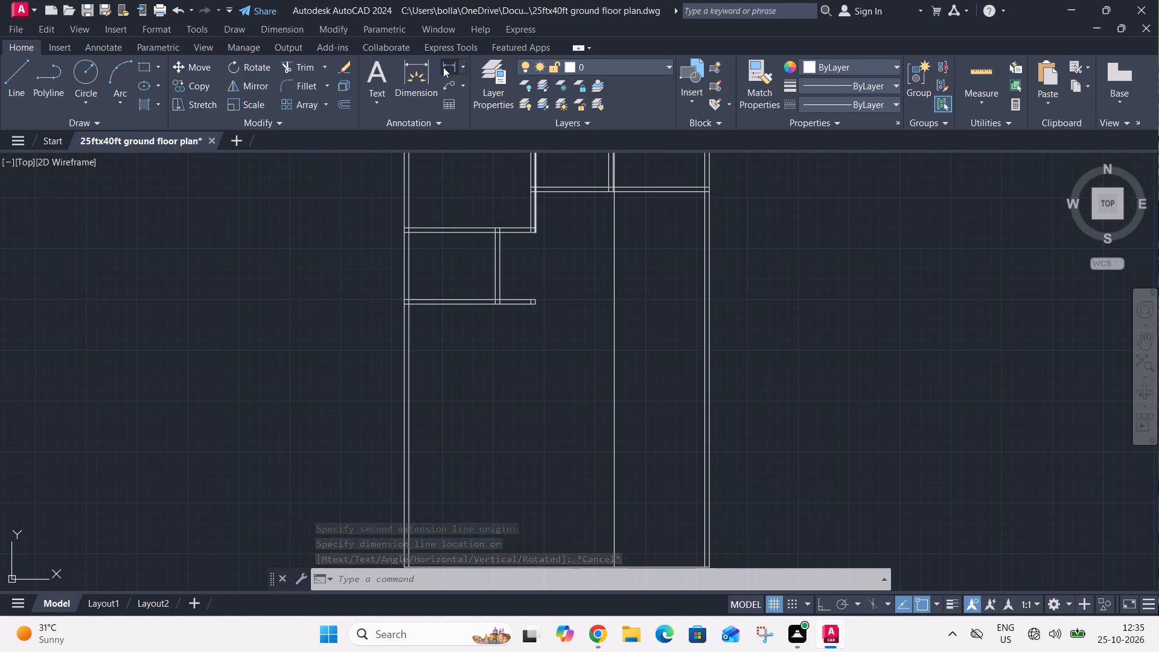
pyautogui.click(408, 305)
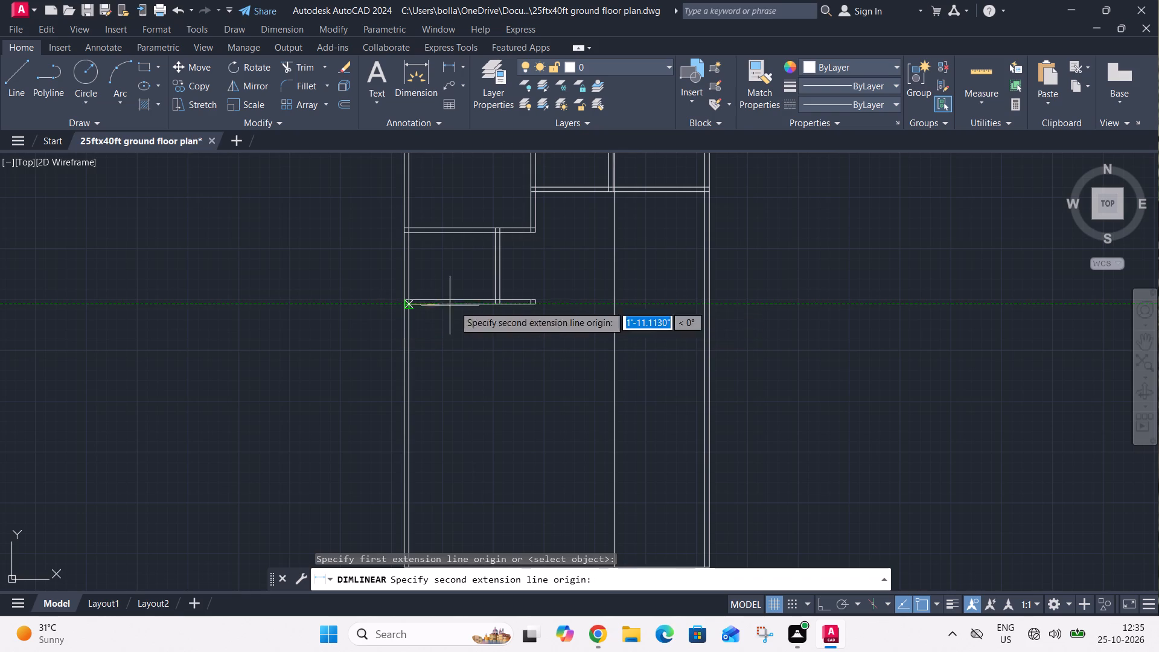
pyautogui.click(613, 305)
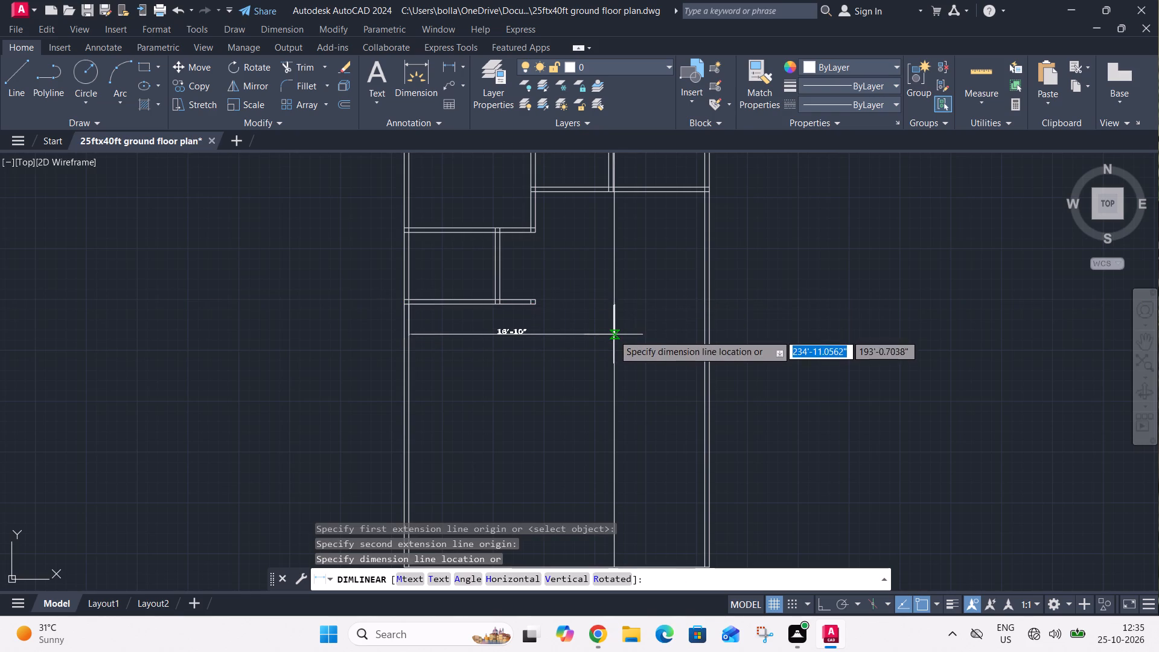
pyautogui.press('Escape')
# Offset the new vertical line 4.5" to the right as the partition's wall thickness.
pyautogui.write('o')
pyautogui.press('space')
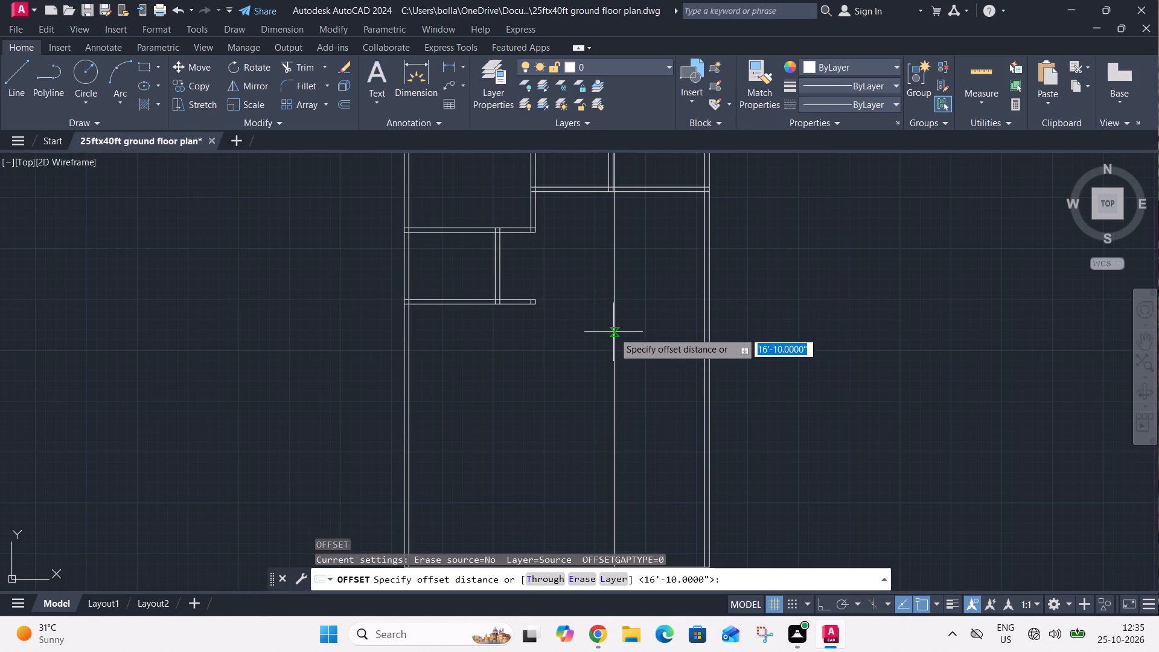
pyautogui.press('1')
pyautogui.press('BackSpace')
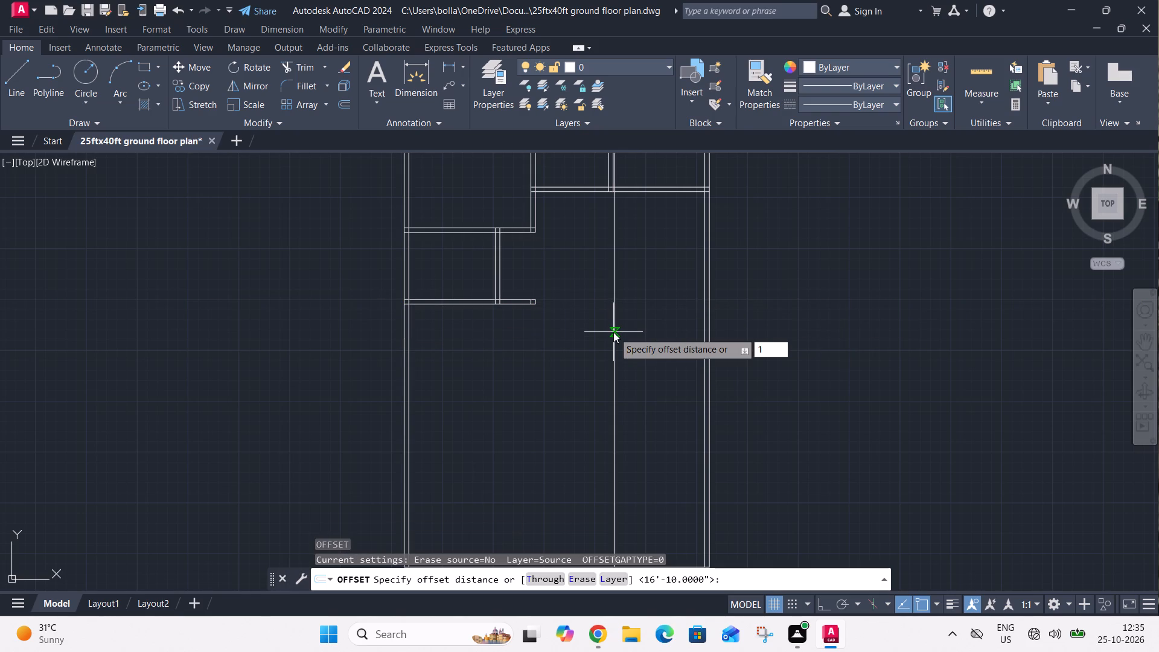
pyautogui.write('4.5"')
pyautogui.press('Return')
pyautogui.click(613, 350)
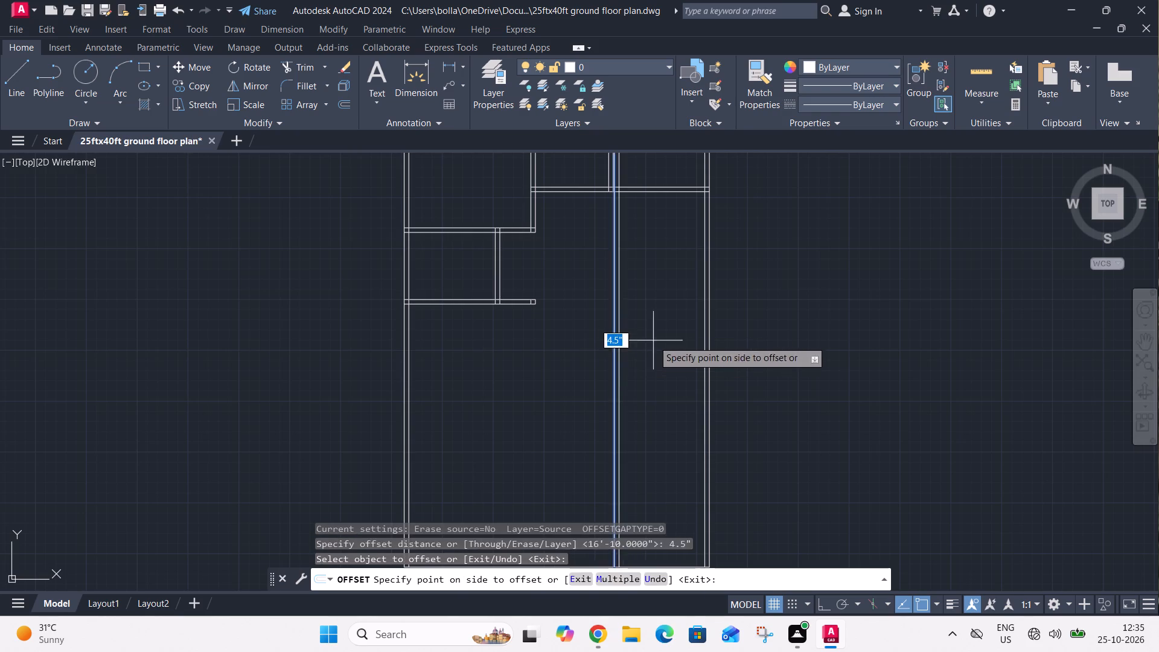
pyautogui.click(653, 340)
pyautogui.press('Escape')
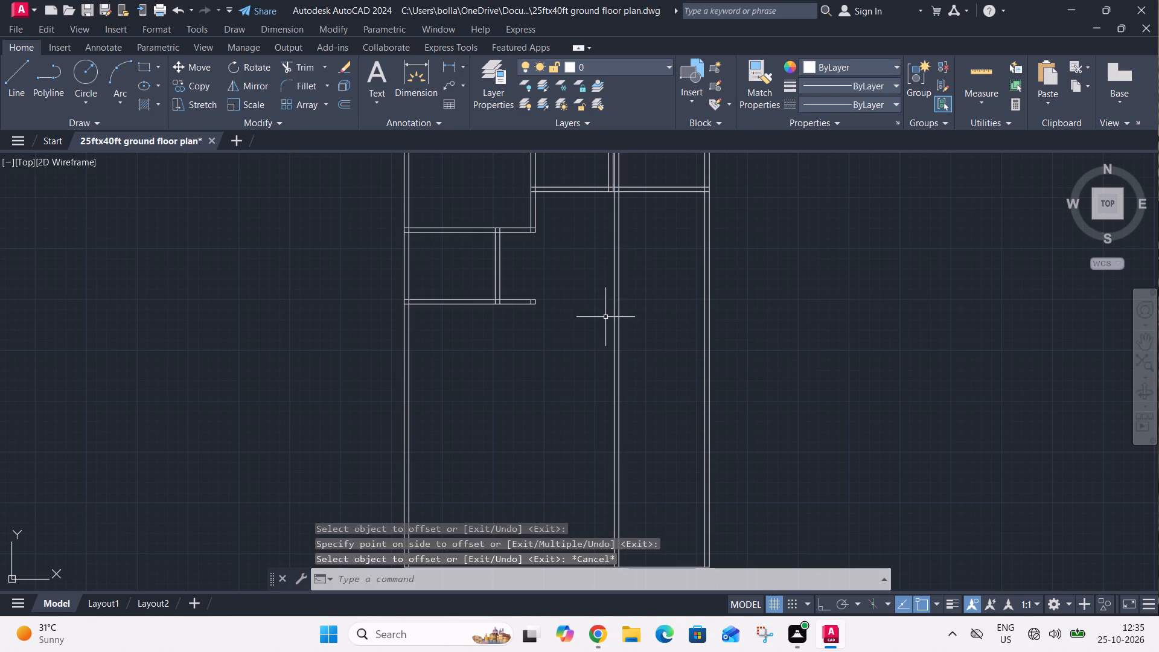
# Offset the lower line of the left bay's lower horizontal partition 11'7" downward.
pyautogui.write('o')
pyautogui.press('space')
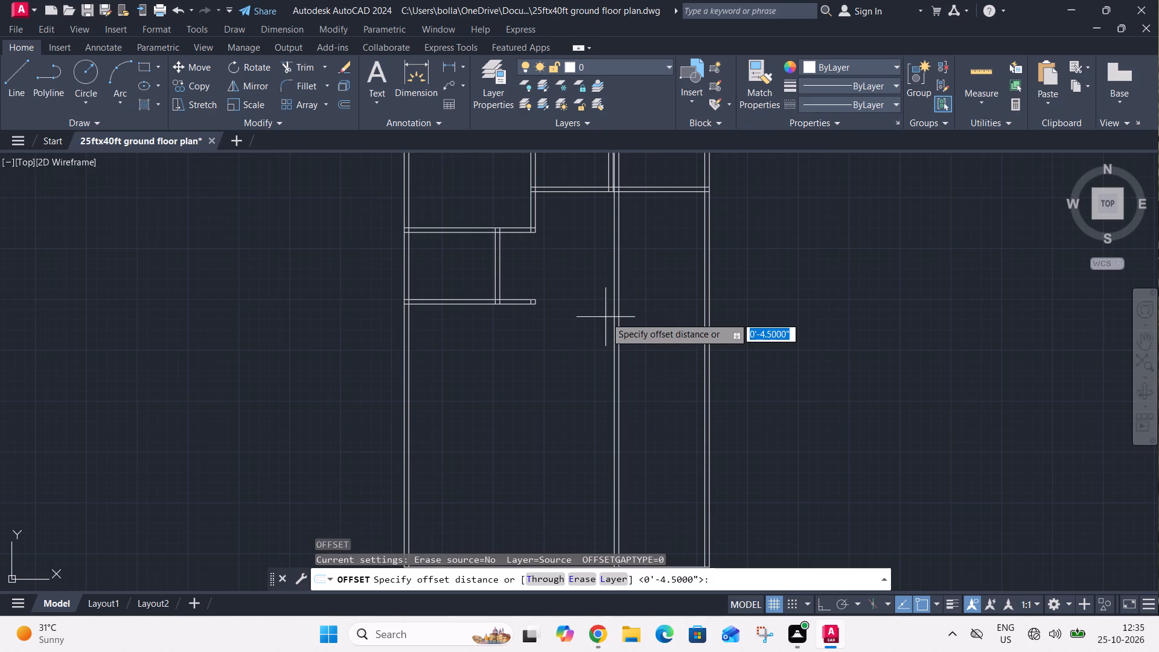
pyautogui.write('11\'7"')
pyautogui.press('Return')
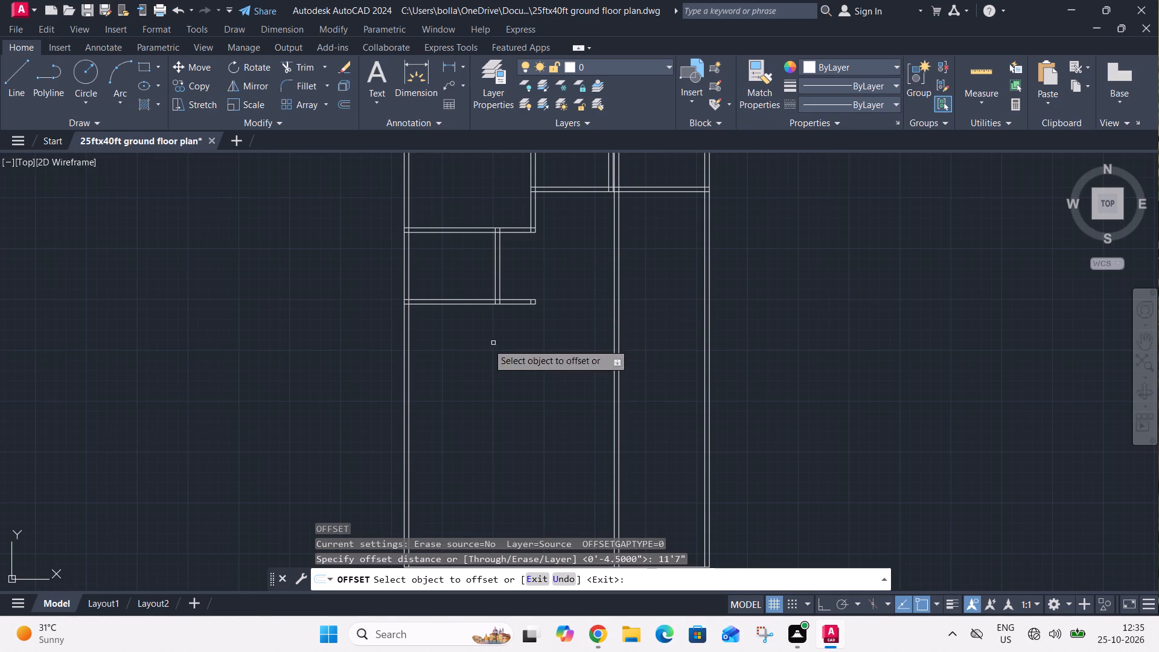
pyautogui.click(455, 304)
pyautogui.click(458, 334)
pyautogui.press('Escape')
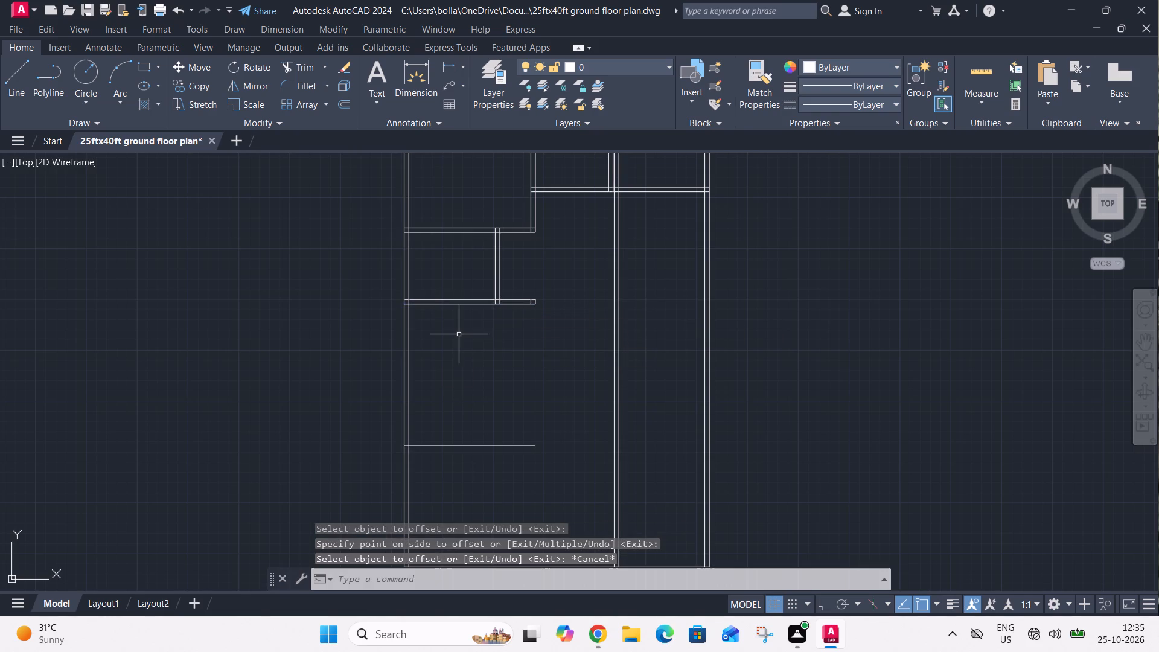
# Offset the new horizontal line 4.5" downward as the partition's wall thickness.
pyautogui.write('o 4.5"')
pyautogui.press('Return')
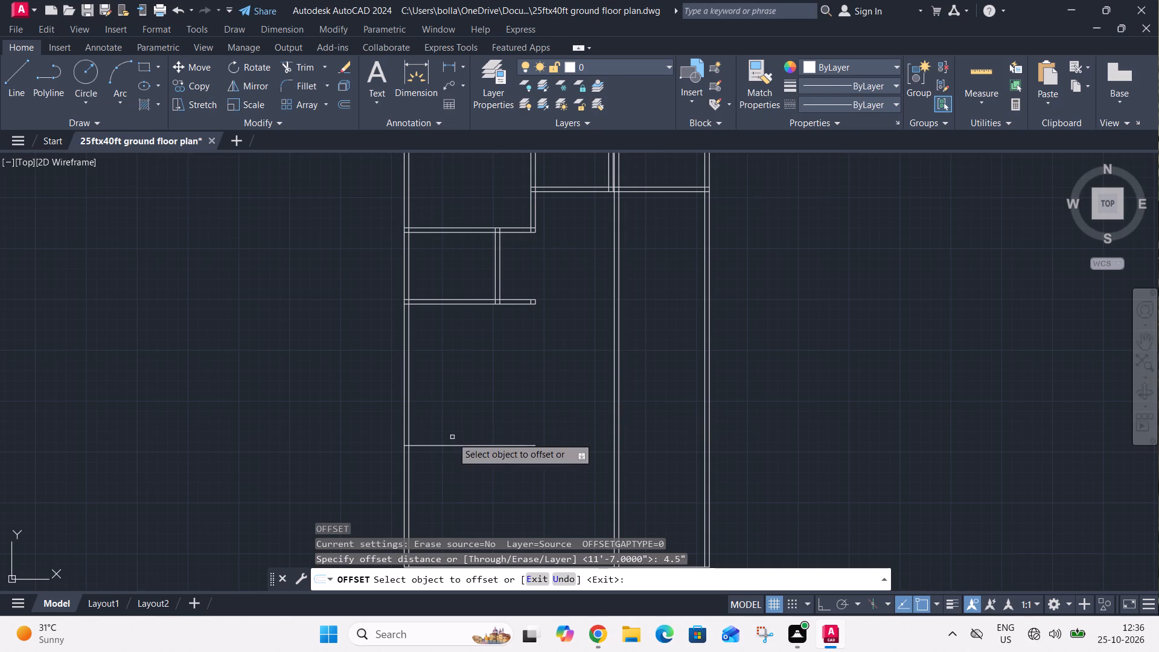
pyautogui.click(452, 447)
pyautogui.click(457, 474)
pyautogui.press('Escape')
# Extend both lines of the horizontal partition below the small left room across the new vertical partition to the right exterior wall.
pyautogui.press('e')
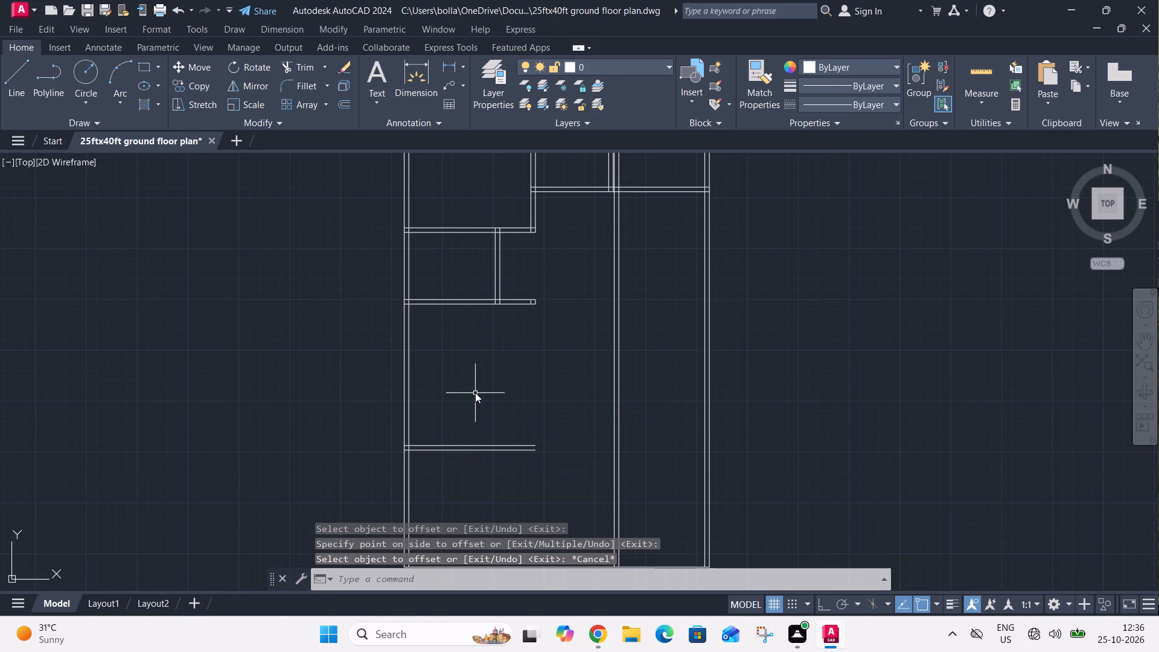
pyautogui.press('x')
pyautogui.press('space')
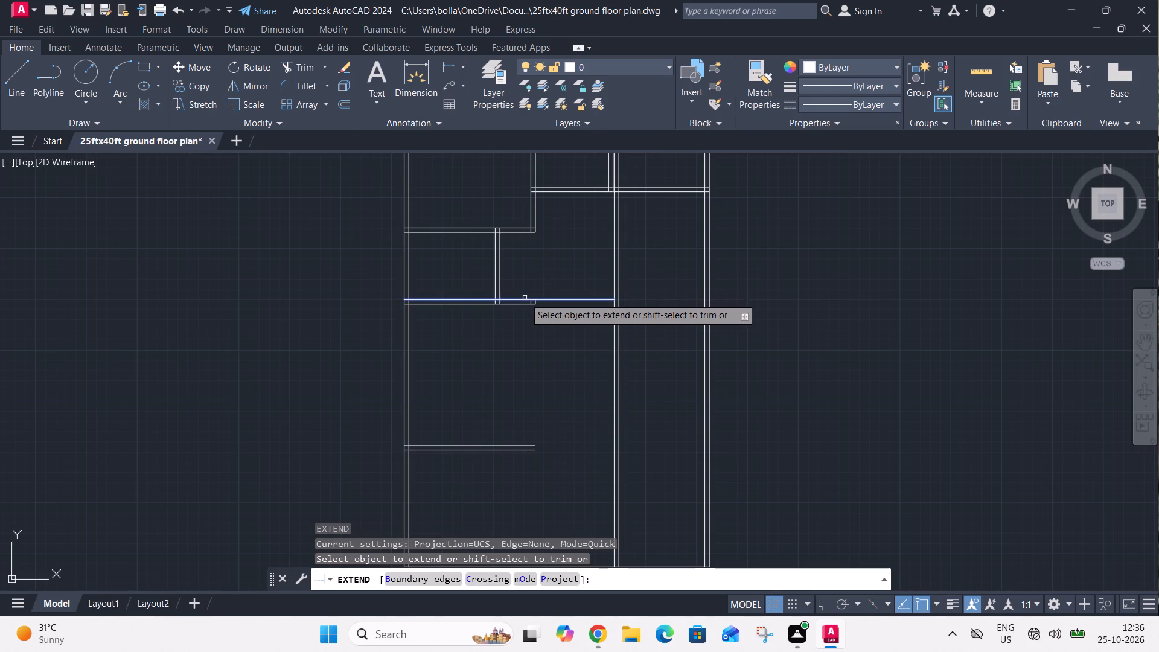
pyautogui.click(525, 298)
pyautogui.click(525, 305)
pyautogui.scroll(4, 596, 298)
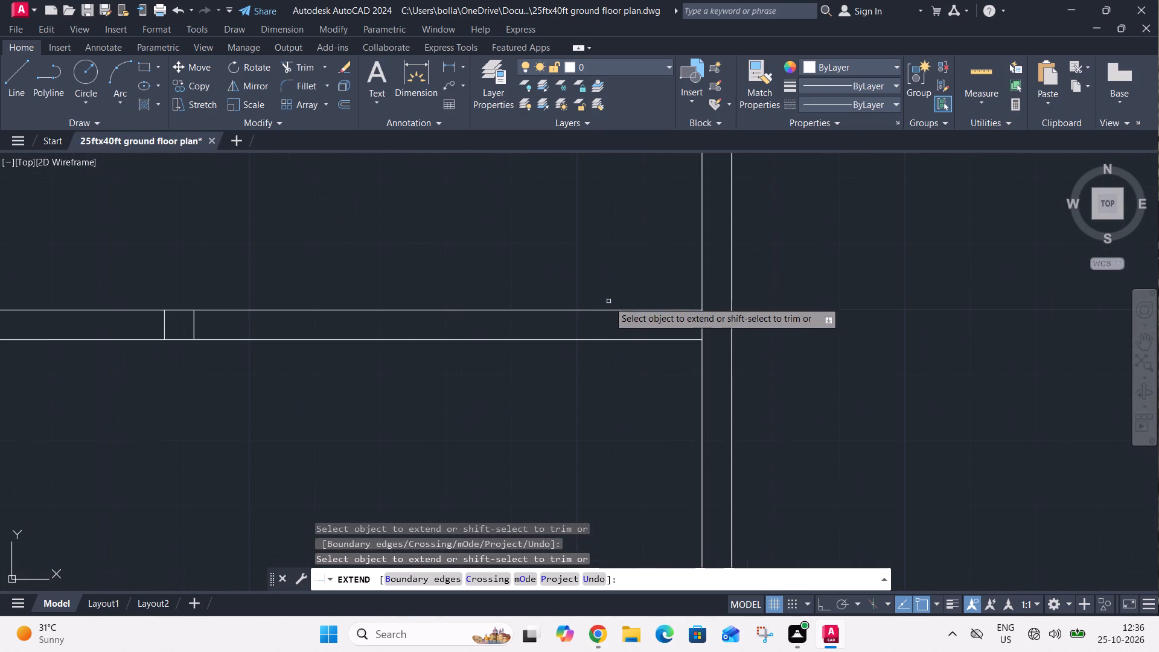
pyautogui.click(615, 309)
pyautogui.click(635, 339)
pyautogui.scroll(-3, 637, 343)
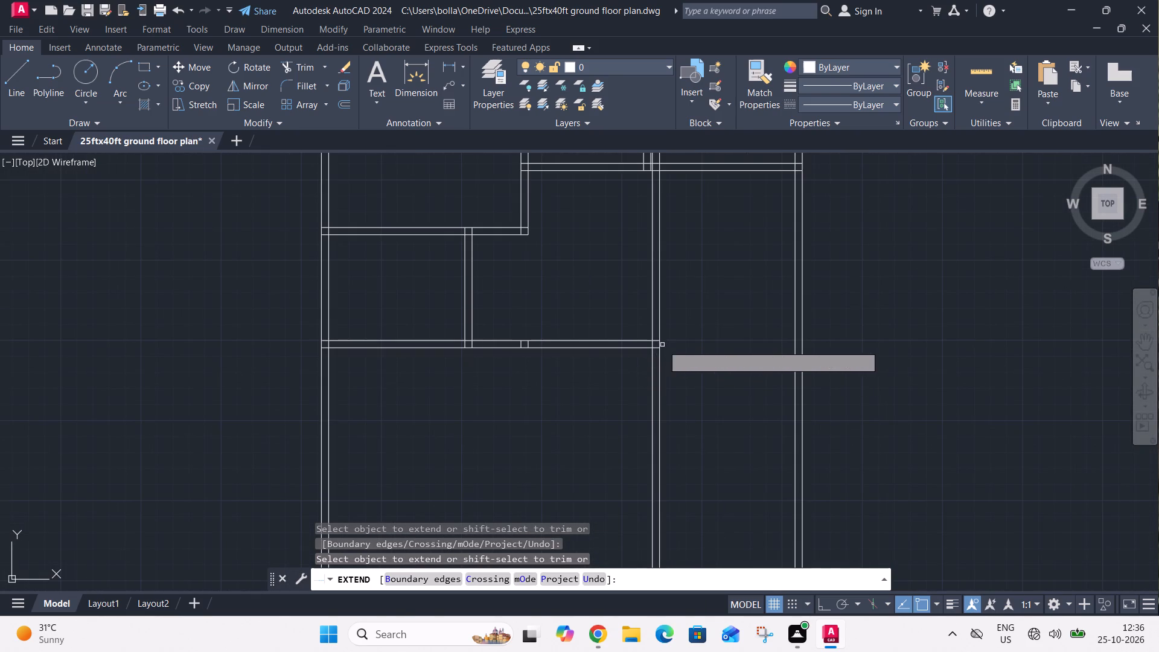
pyautogui.scroll(2, 652, 338)
pyautogui.click(660, 344)
pyautogui.click(663, 363)
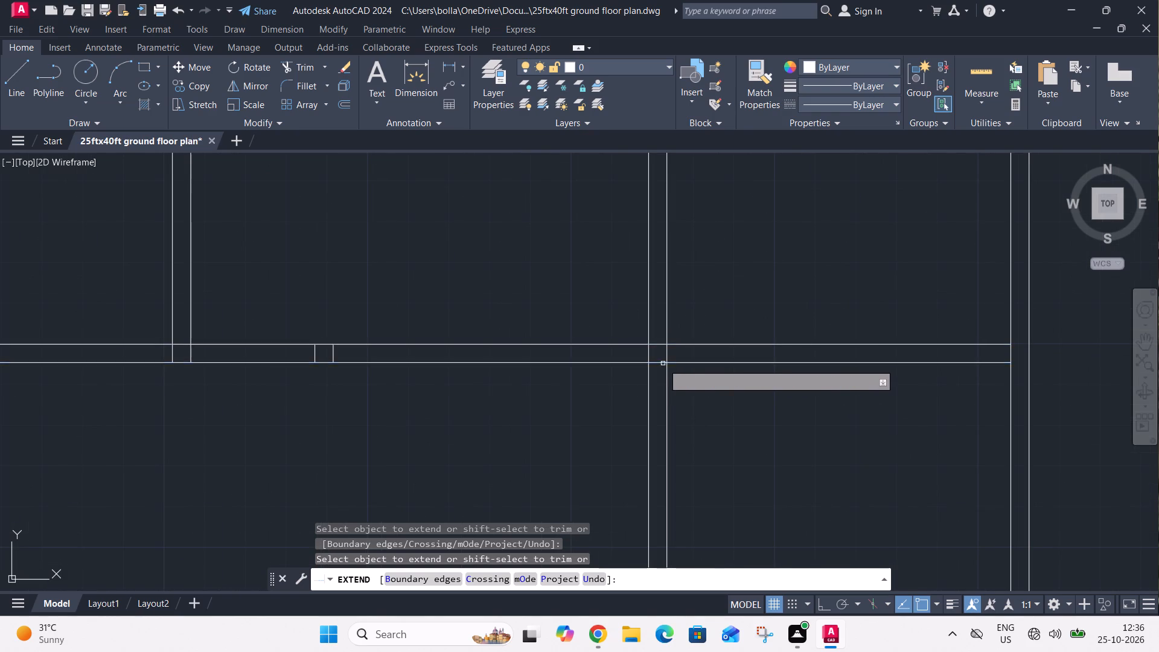
# Extend both lines of the lowest horizontal partition to the new vertical partition.
pyautogui.scroll(-4, 661, 351)
pyautogui.click(602, 435)
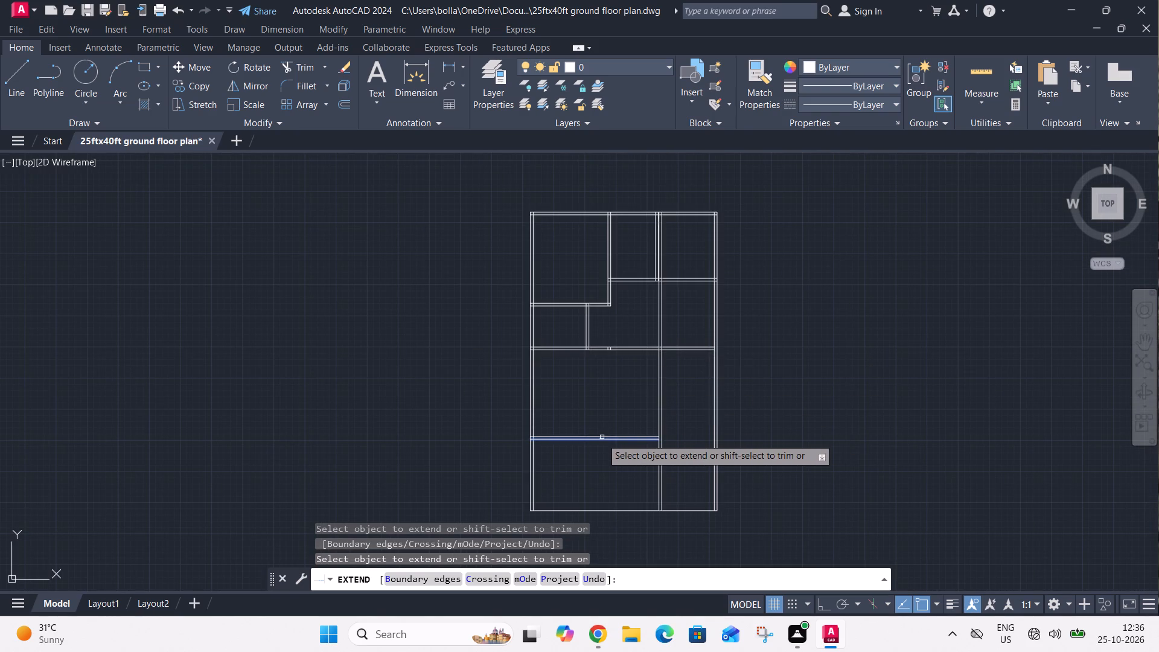
pyautogui.click(602, 438)
pyautogui.press('Escape')
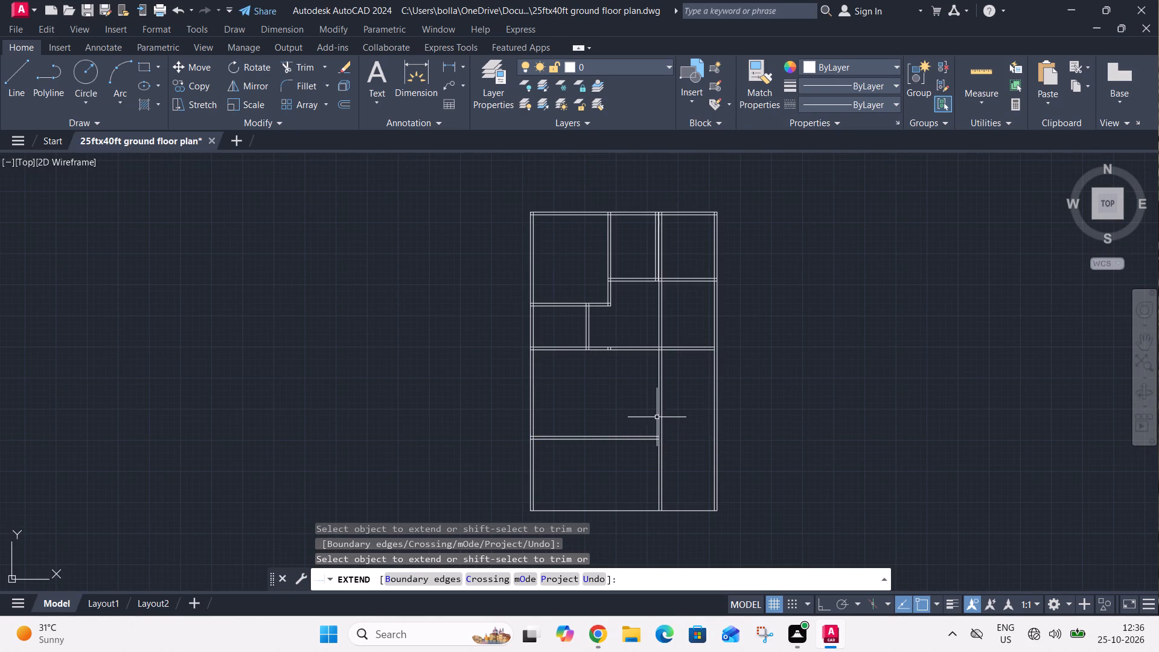
# Erase the two leftover short vertical segments inside the extended horizontal partition.
pyautogui.scroll(3, 608, 343)
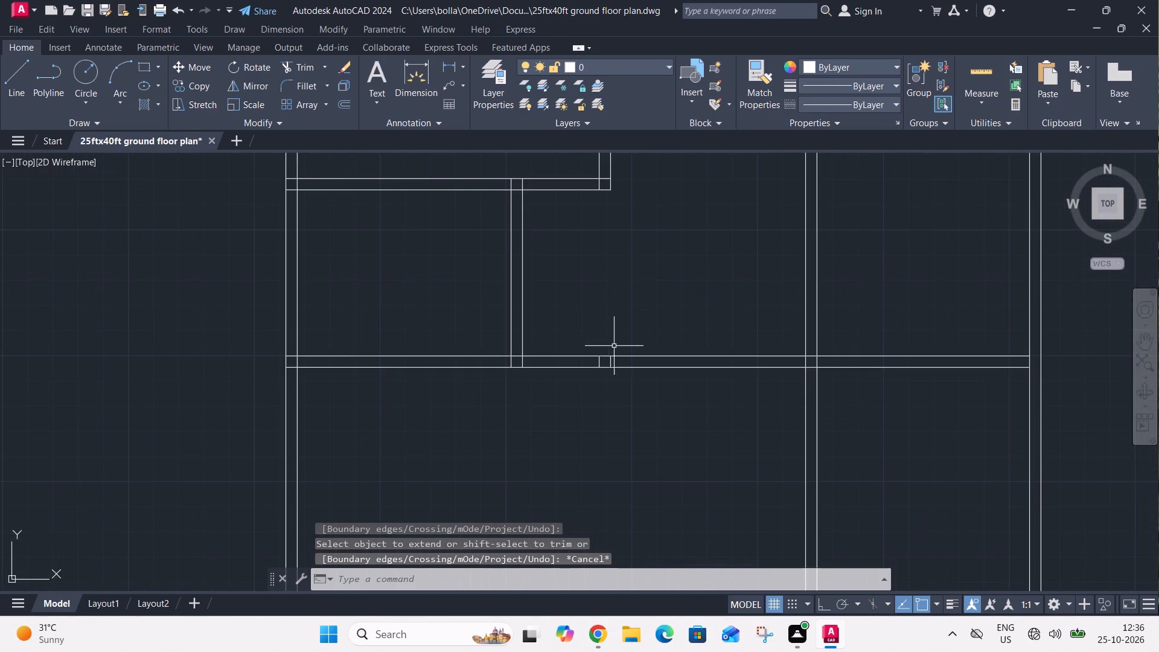
pyautogui.click(633, 346)
pyautogui.click(589, 389)
pyautogui.press('Escape')
pyautogui.click(581, 339)
pyautogui.click(656, 390)
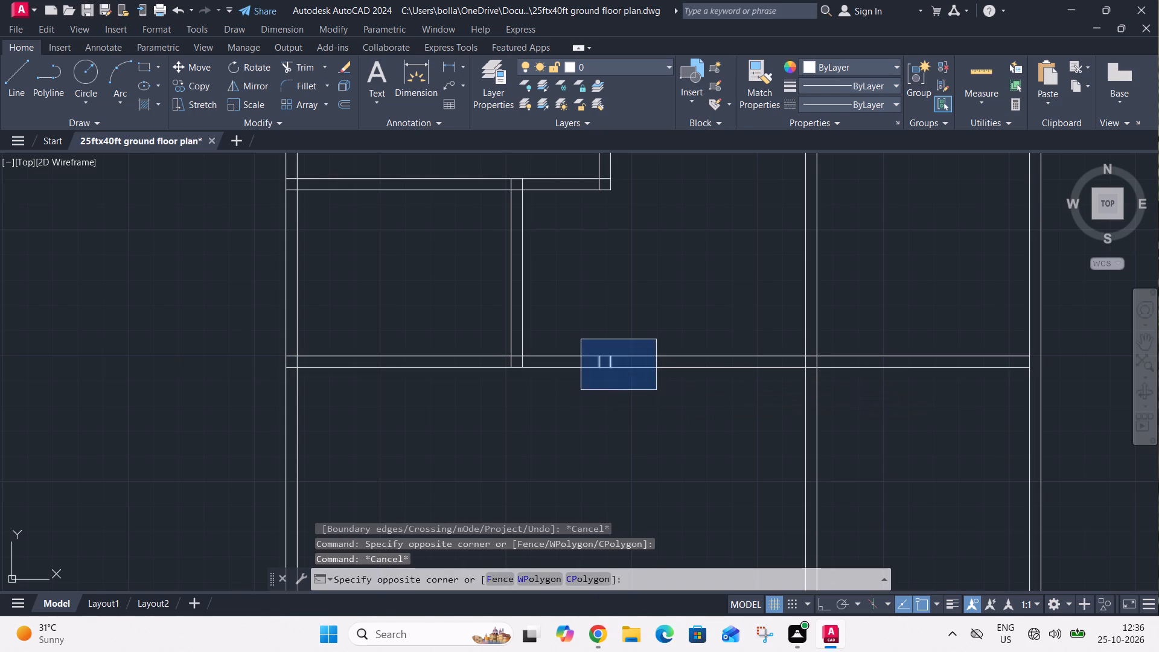
pyautogui.press('Delete')
# Trim the new vertical partition's lines that overlap the wall above the right bay's horizontal partition.
pyautogui.scroll(-3, 653, 374)
pyautogui.scroll(3, 695, 271)
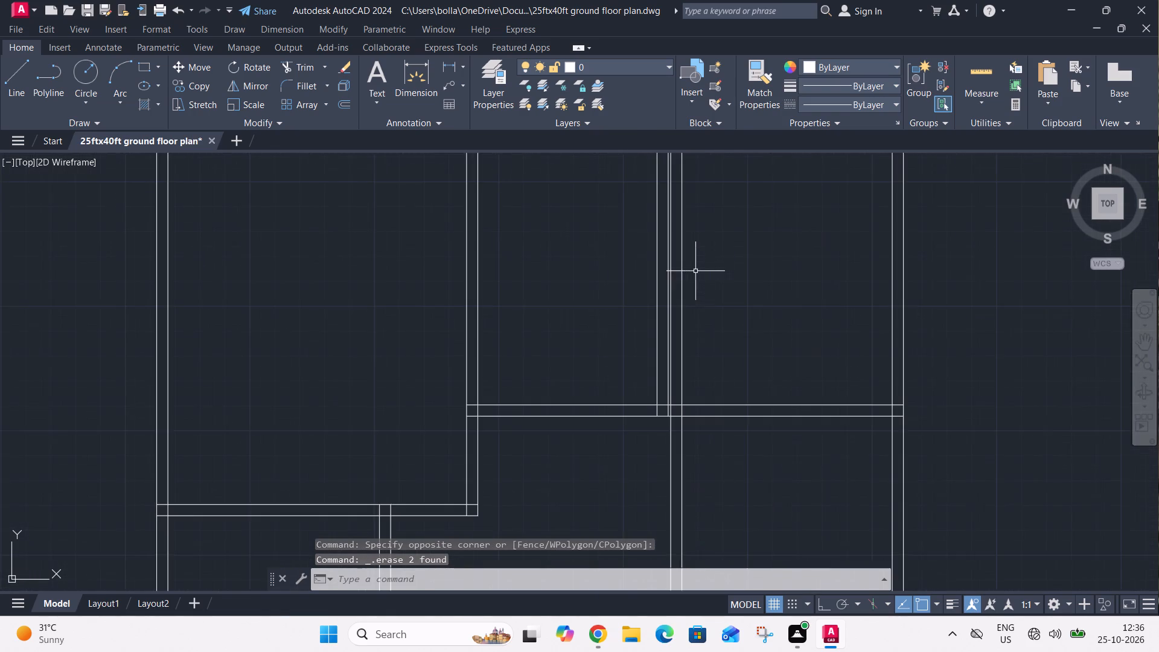
pyautogui.press('t')
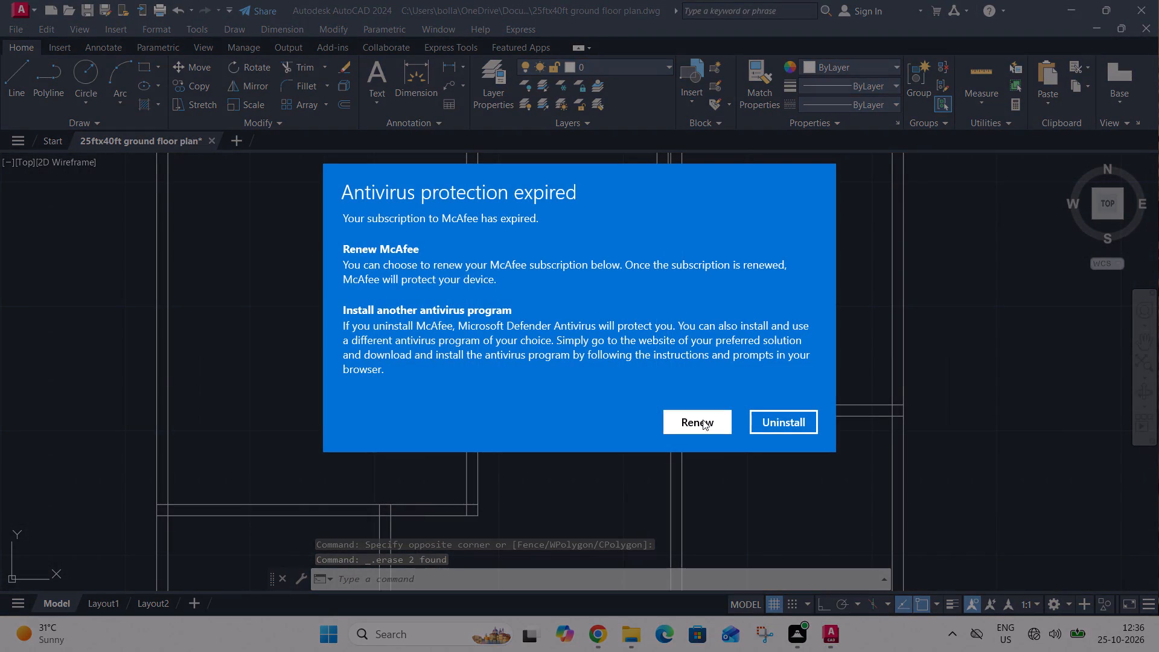
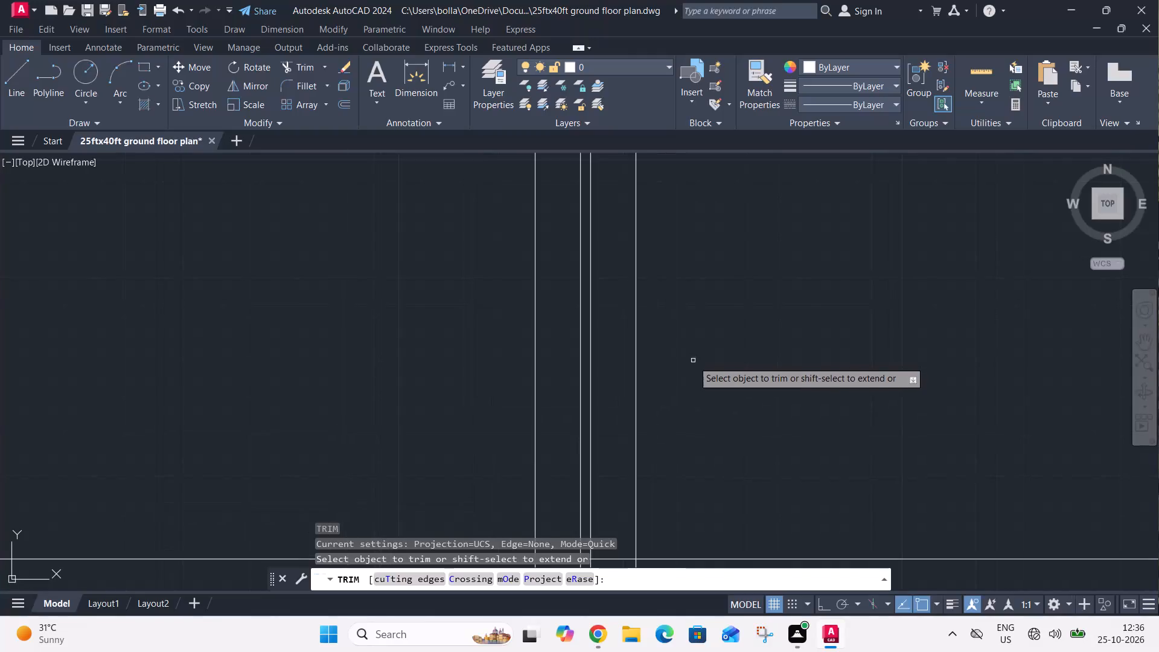
# Trim away both new vertical partition lines running beside the upper room divider, above the upper horizontal partition.
pyautogui.click(692, 363)
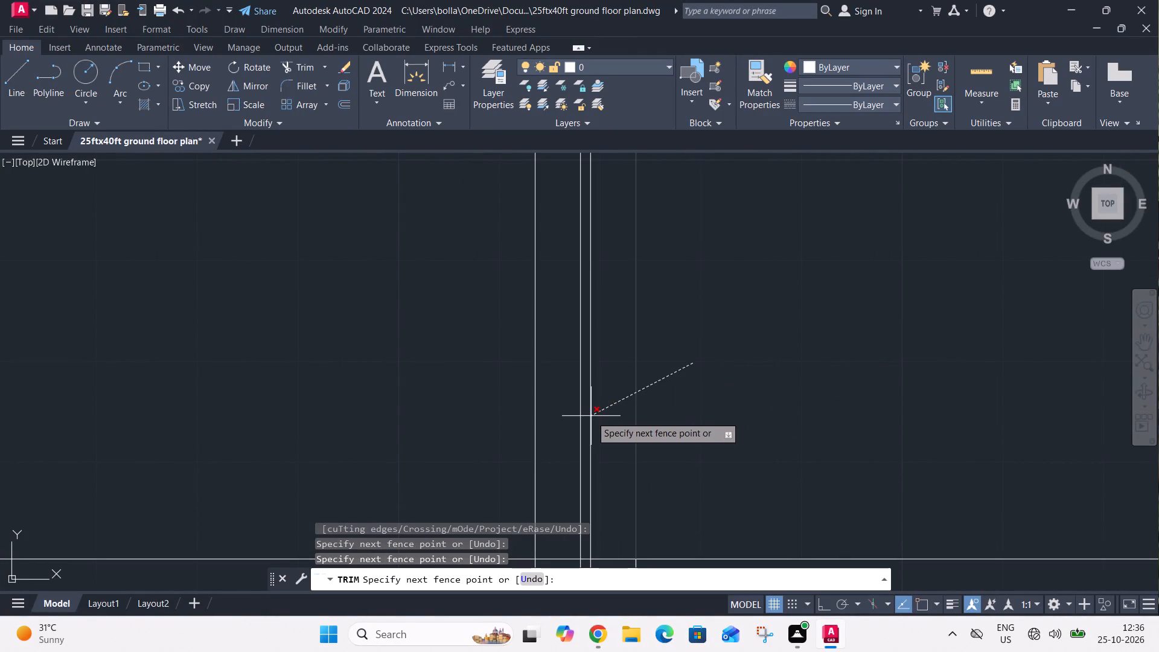
pyautogui.click(589, 419)
pyautogui.scroll(-3, 607, 394)
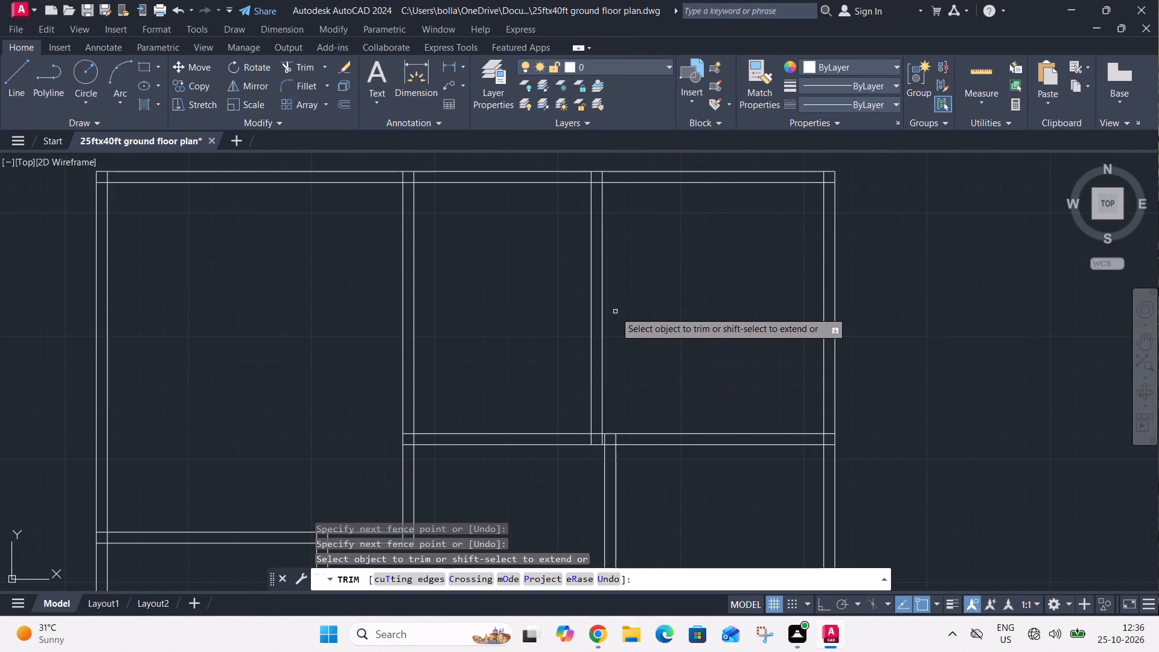
pyautogui.press('Escape')
# Trim both lines of the new vertical partition between the upper horizontal partition and the middle horizontal partition.
pyautogui.scroll(-1, 621, 303)
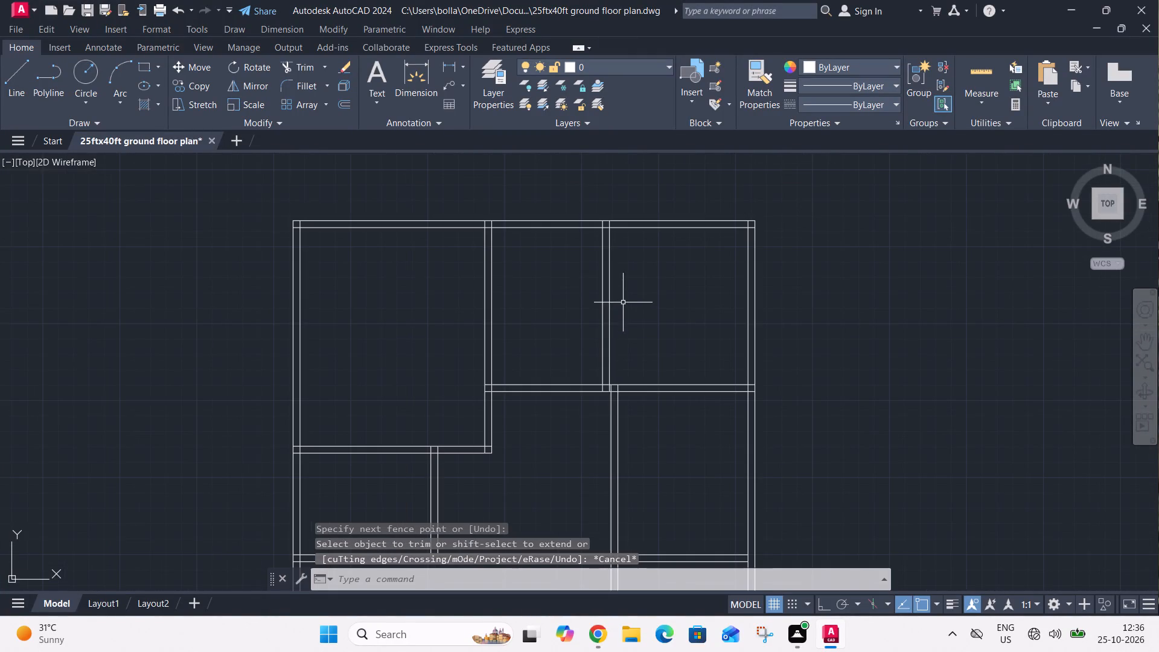
pyautogui.write('tr')
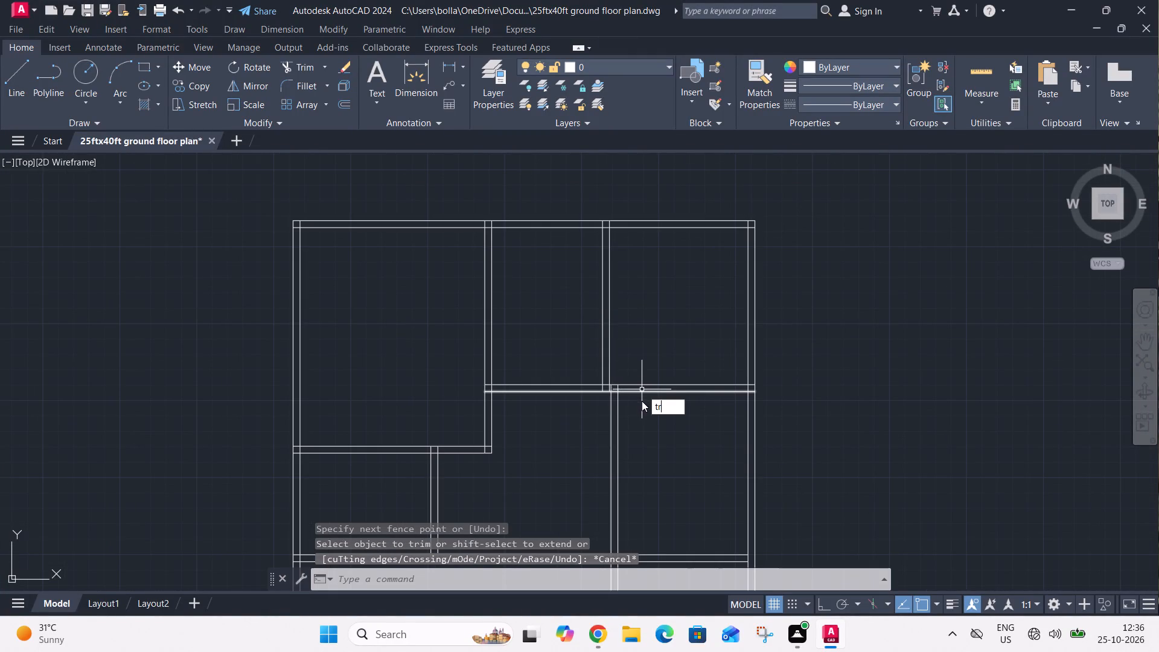
pyautogui.press('space')
pyautogui.click(647, 438)
pyautogui.click(579, 465)
pyautogui.scroll(-3, 582, 426)
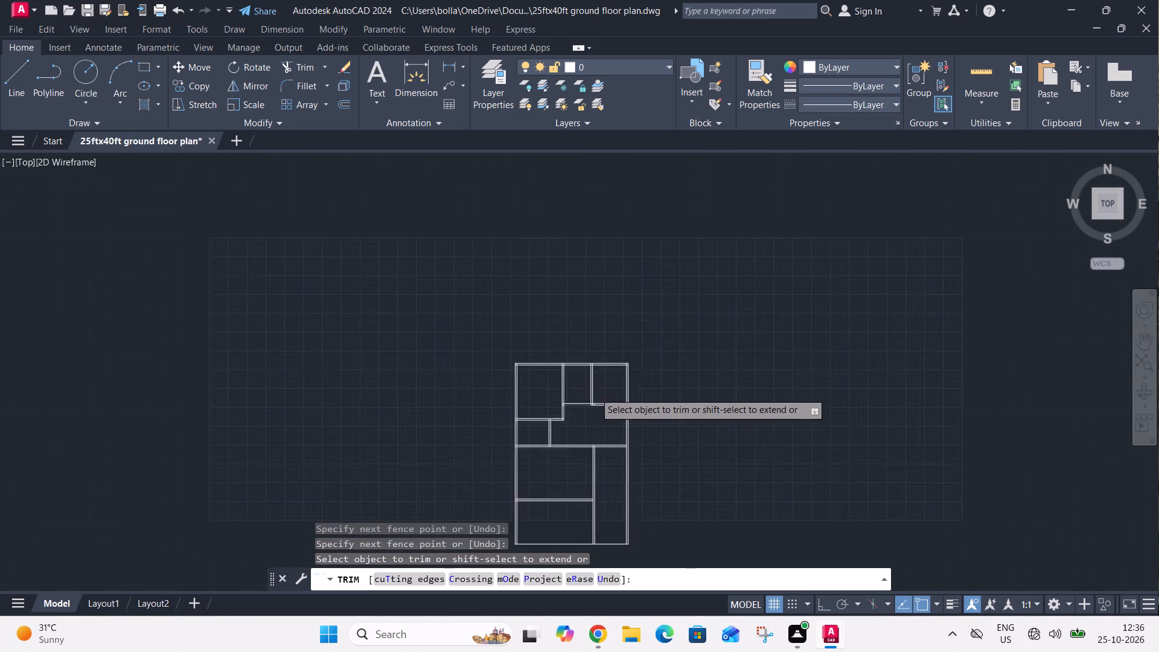
pyautogui.scroll(-1, 595, 392)
pyautogui.scroll(3, 593, 423)
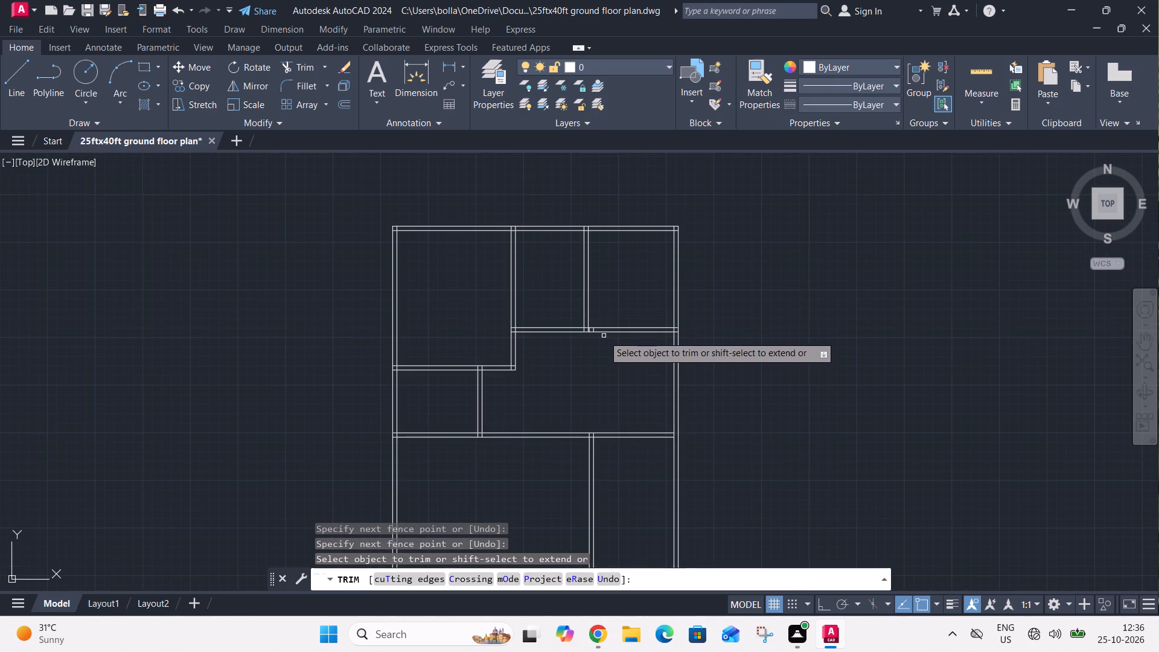
pyautogui.press('Escape')
# Erase the two leftover short vertical segments inside the upper horizontal partition, beside the room divider.
pyautogui.scroll(6, 586, 324)
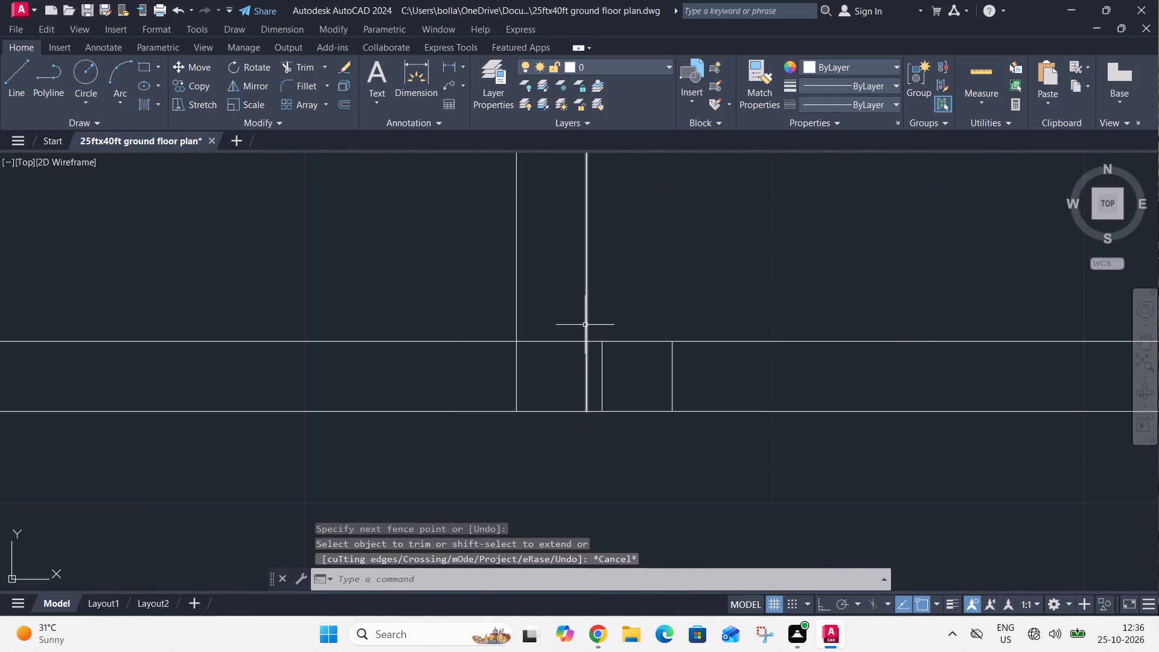
pyautogui.click(725, 304)
pyautogui.press('Escape')
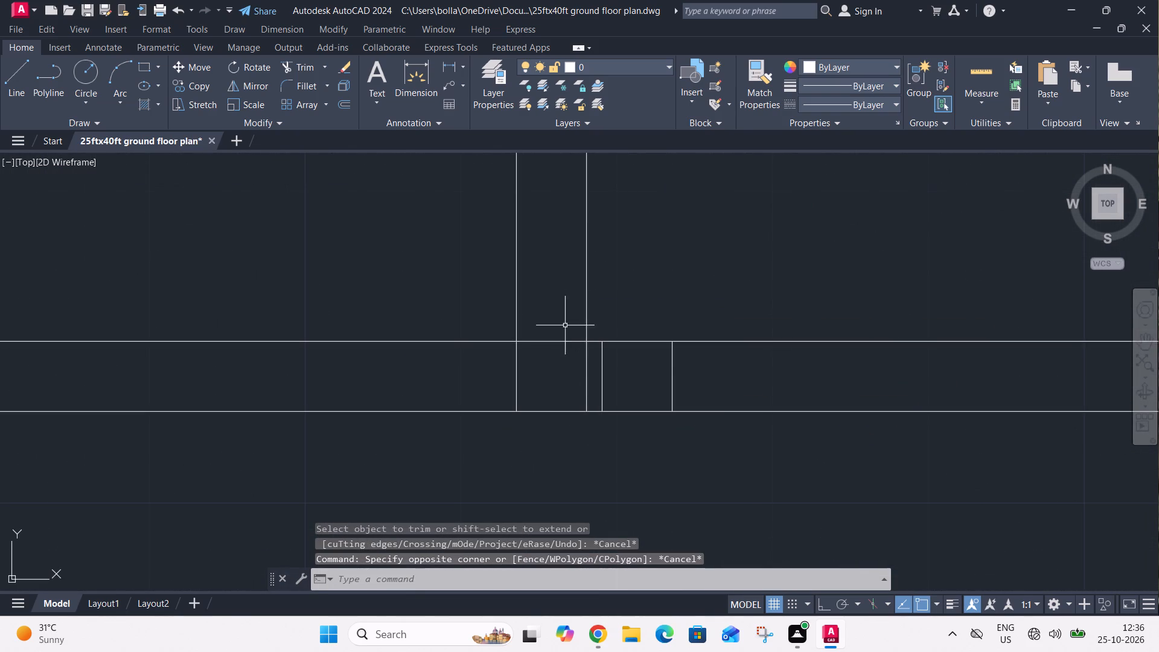
pyautogui.click(563, 318)
pyautogui.click(764, 470)
pyautogui.press('Delete')
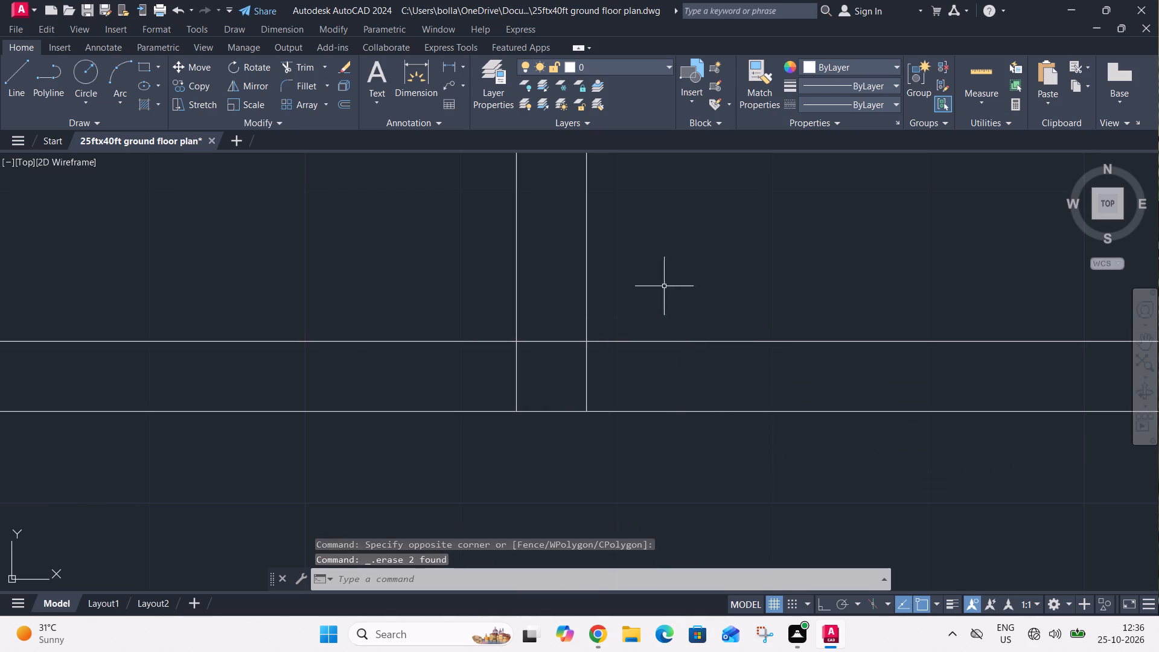
# Offset the lower line of the lowest horizontal partition 3' downward into the bottom left room.
pyautogui.scroll(-7, 662, 284)
pyautogui.moveTo(684, 418); pyautogui.dragTo(663, 350, button='middle')
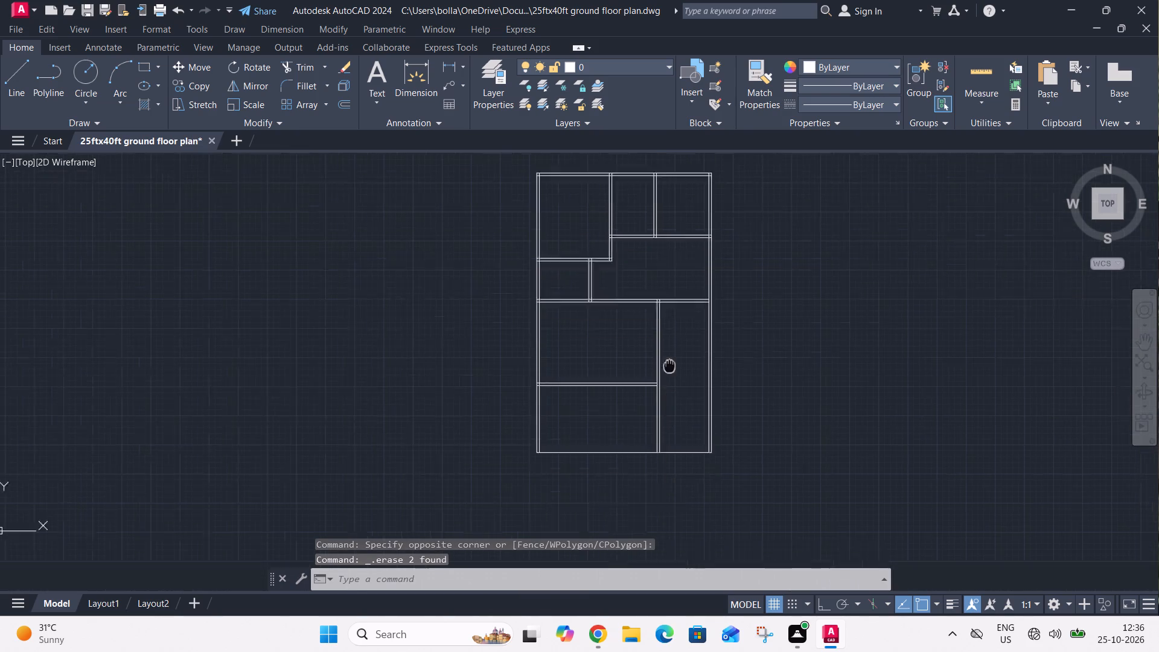
pyautogui.moveTo(663, 350); pyautogui.dragTo(624, 296, button='middle')
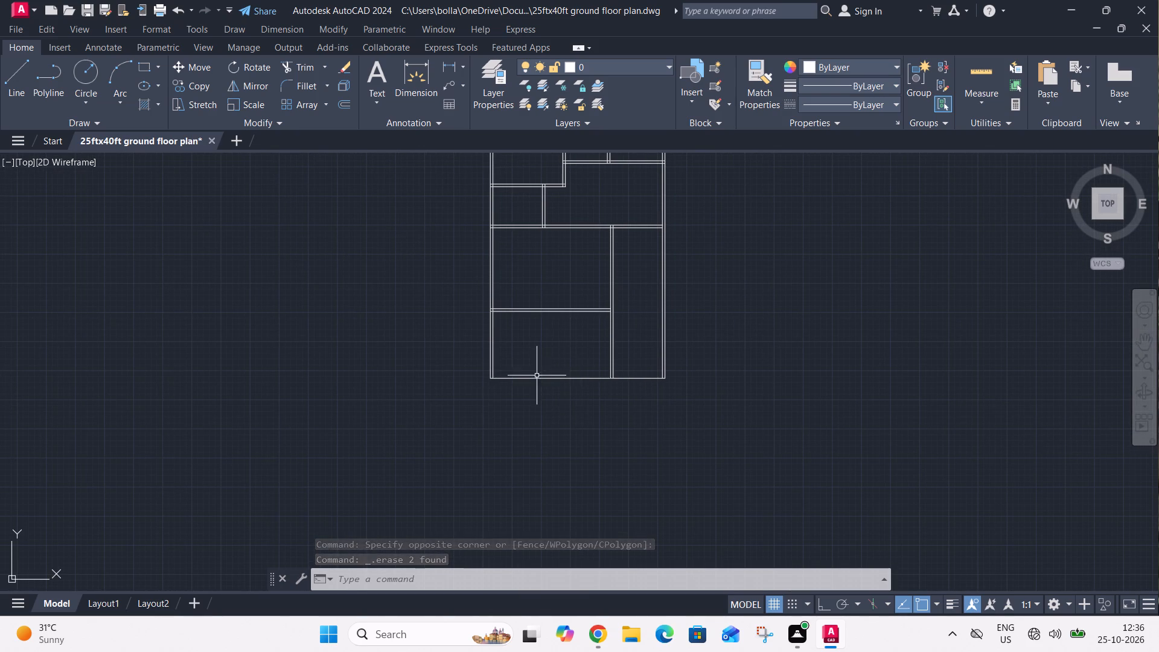
pyautogui.scroll(1, 497, 382)
pyautogui.press('o')
pyautogui.press('space')
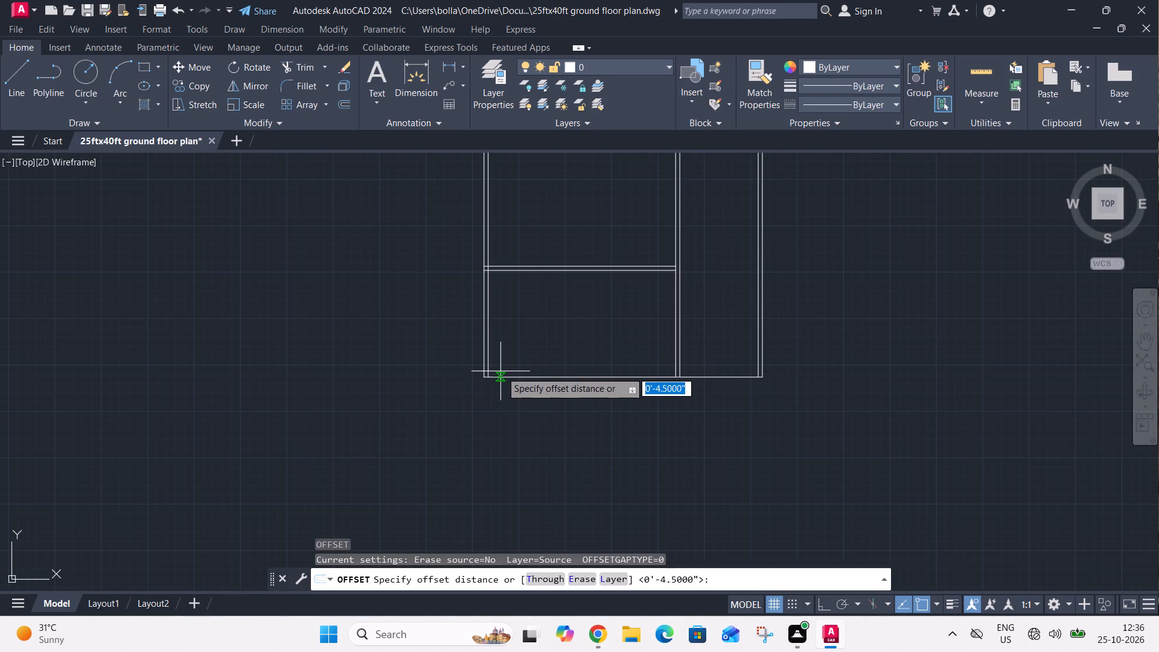
pyautogui.write("3'")
pyautogui.press('Return')
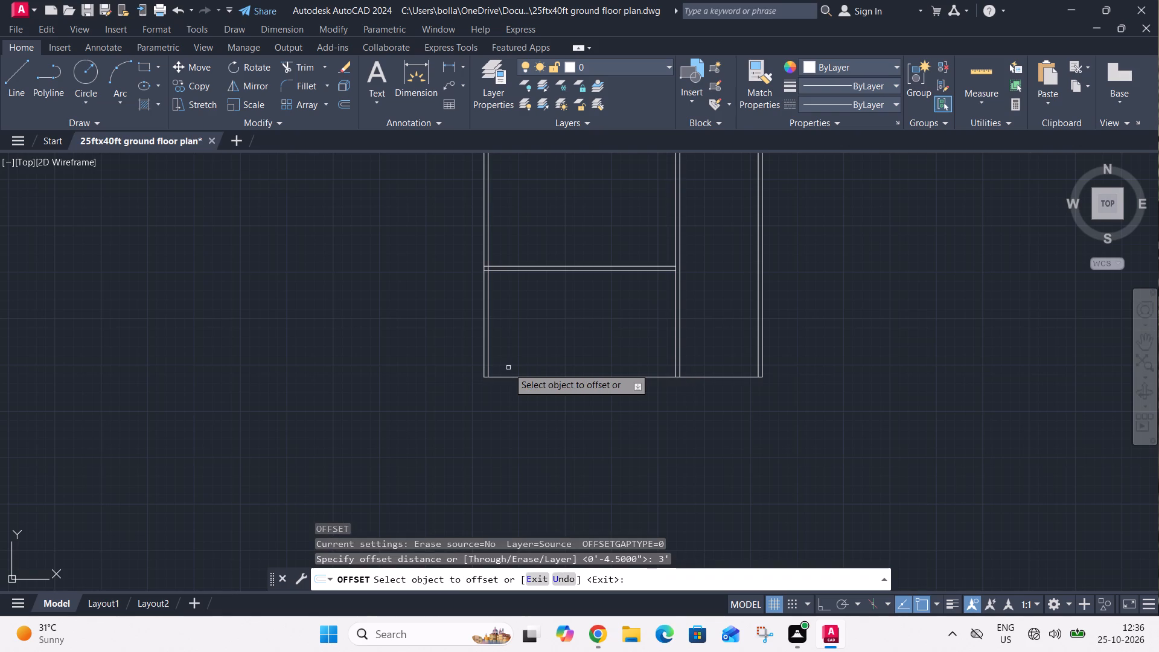
pyautogui.click(529, 272)
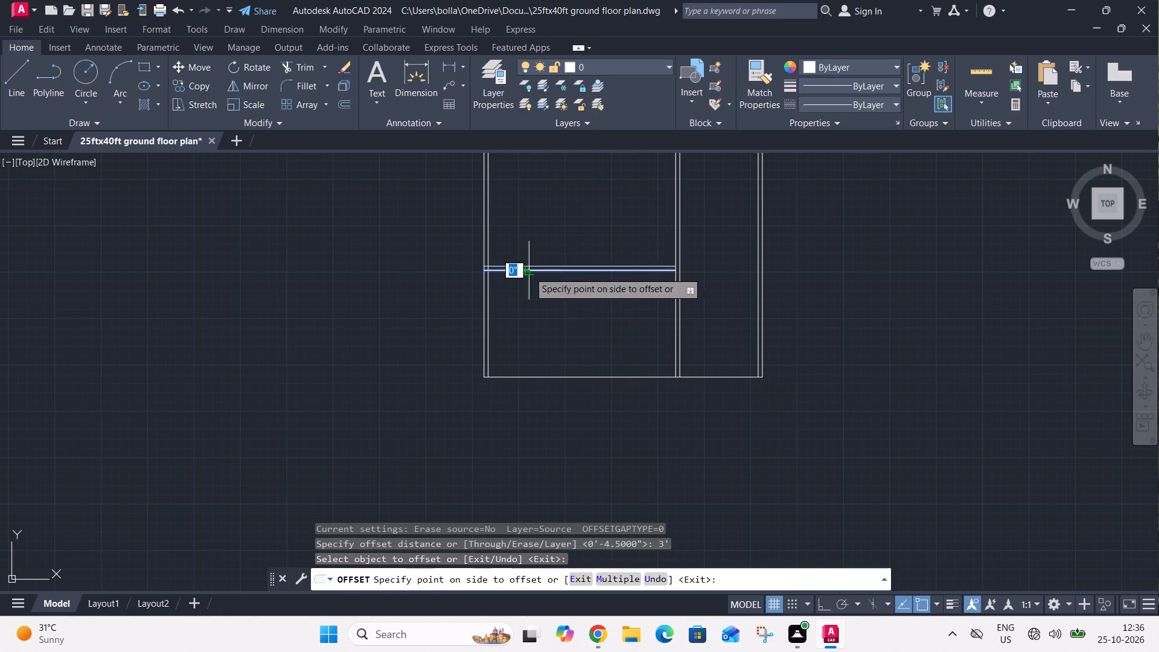
pyautogui.click(529, 305)
pyautogui.press('Escape')
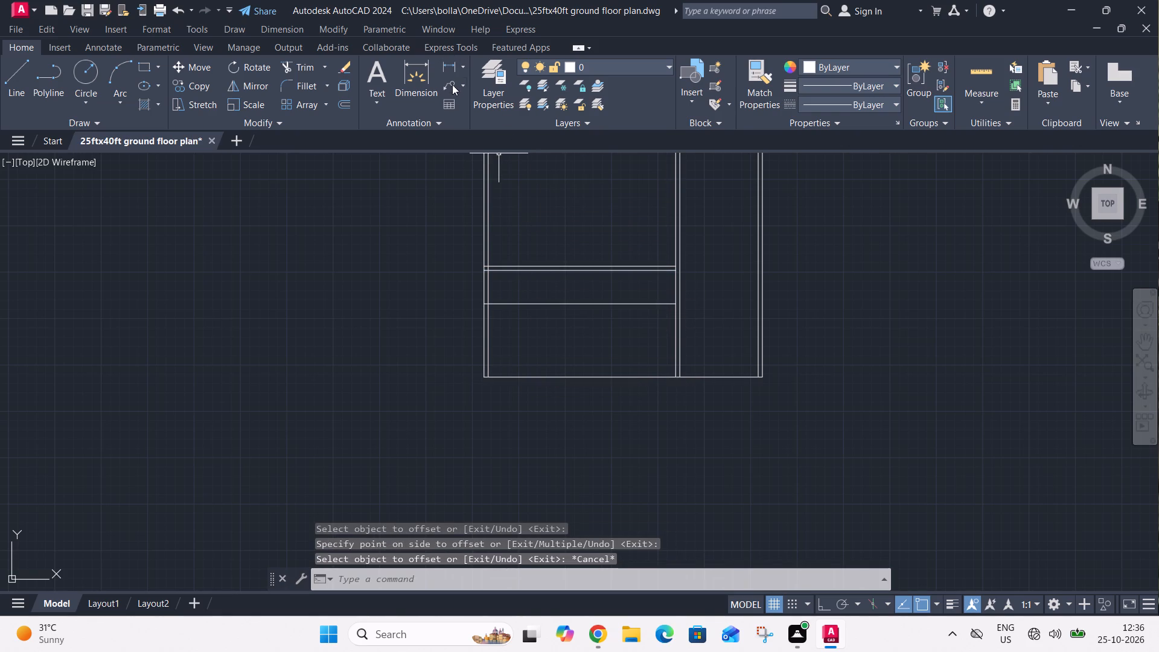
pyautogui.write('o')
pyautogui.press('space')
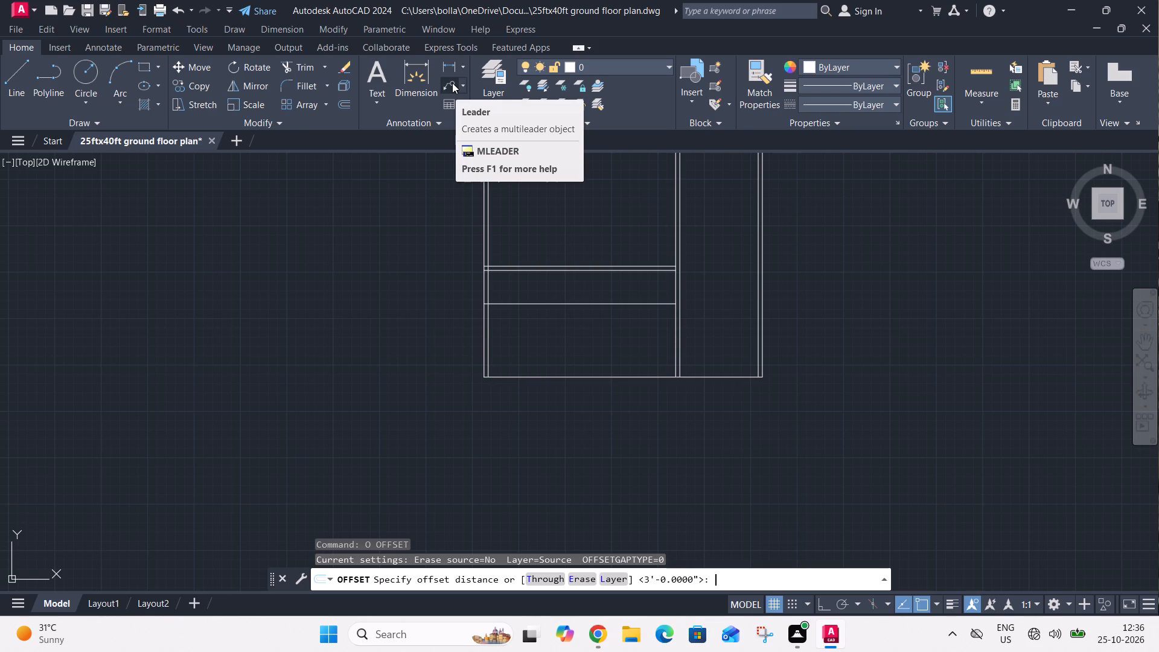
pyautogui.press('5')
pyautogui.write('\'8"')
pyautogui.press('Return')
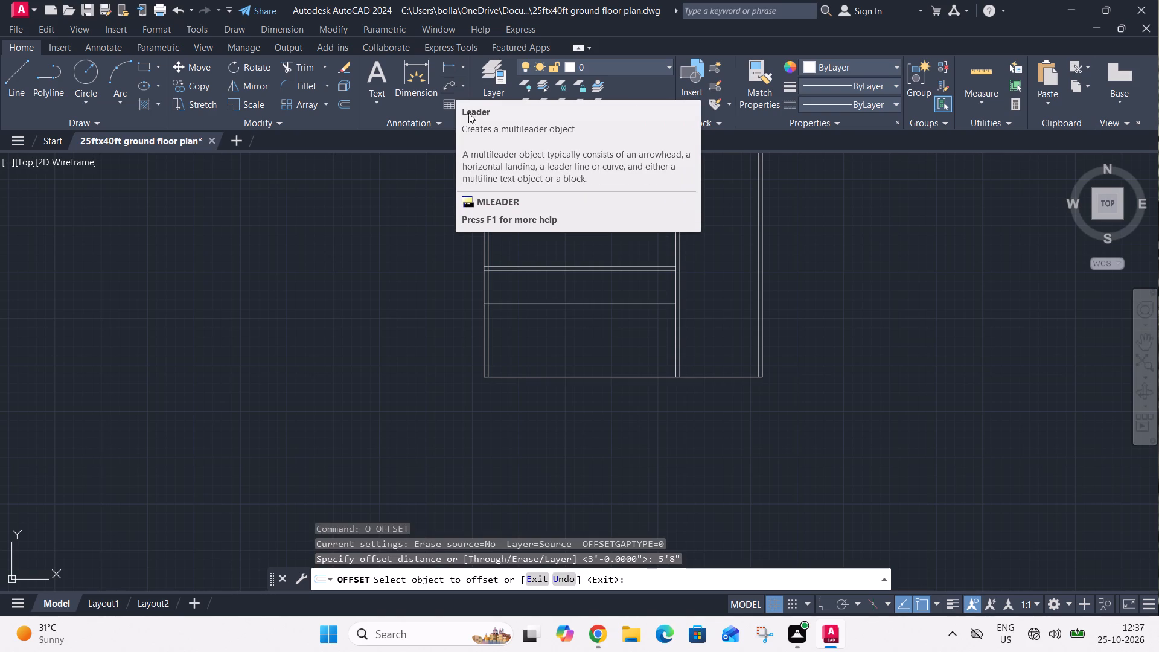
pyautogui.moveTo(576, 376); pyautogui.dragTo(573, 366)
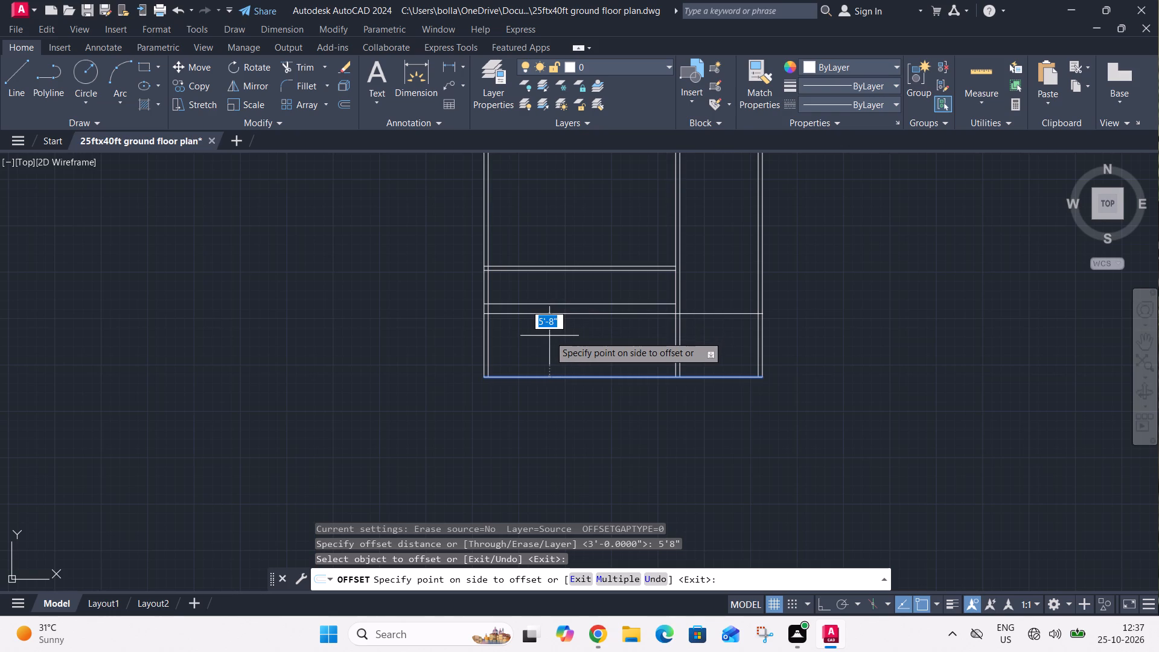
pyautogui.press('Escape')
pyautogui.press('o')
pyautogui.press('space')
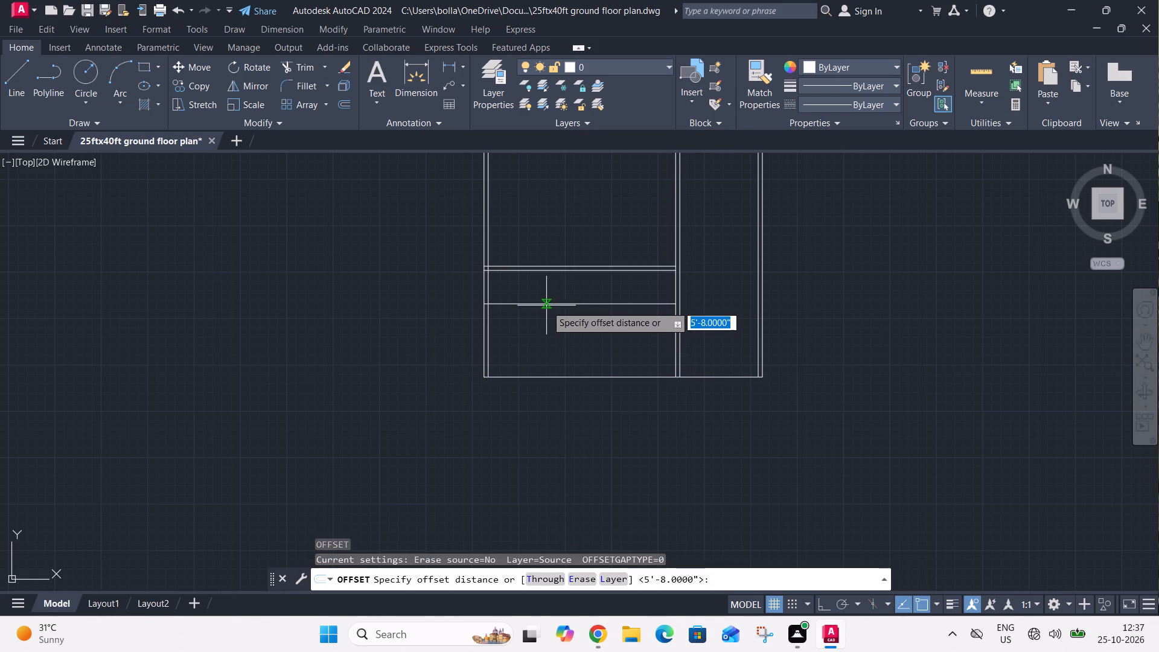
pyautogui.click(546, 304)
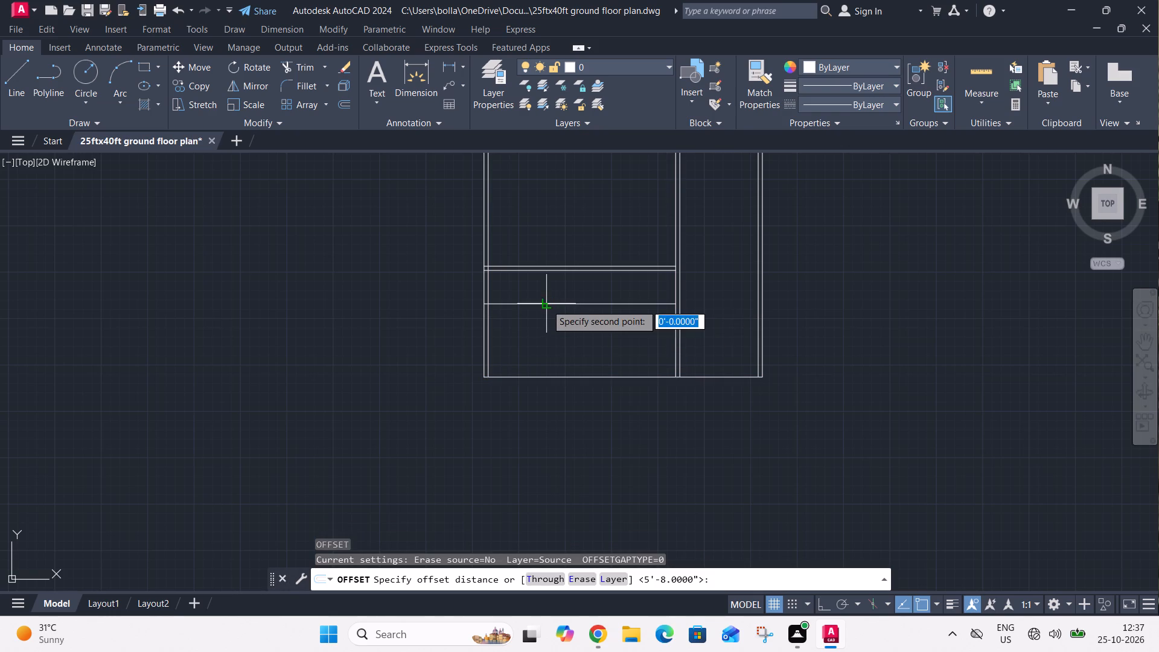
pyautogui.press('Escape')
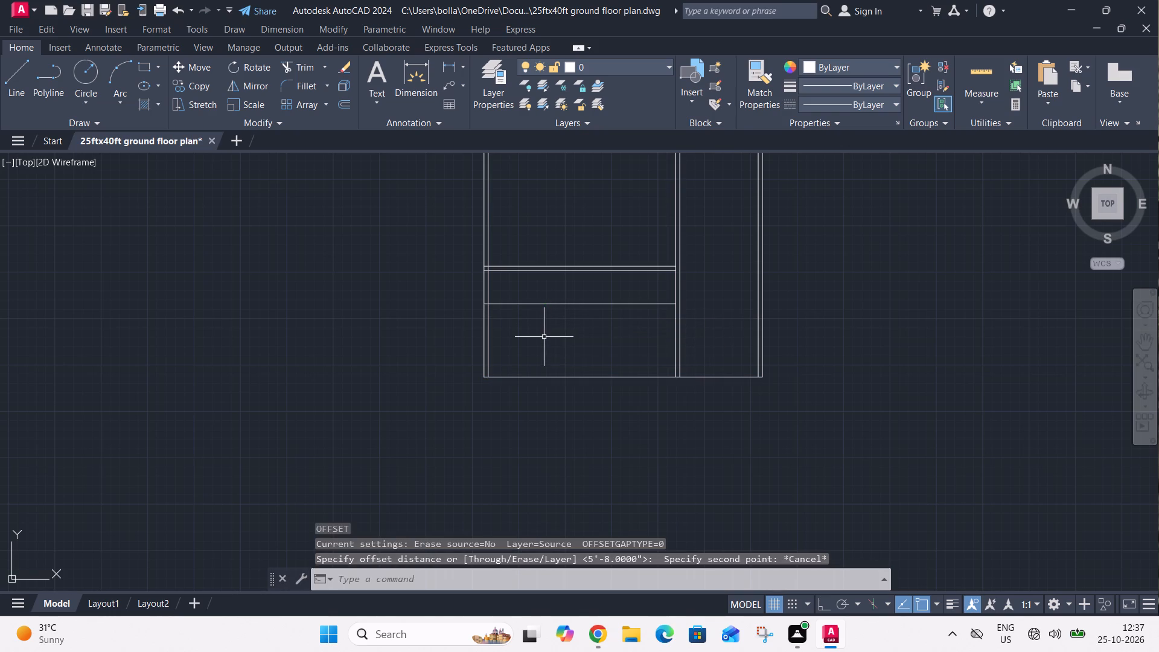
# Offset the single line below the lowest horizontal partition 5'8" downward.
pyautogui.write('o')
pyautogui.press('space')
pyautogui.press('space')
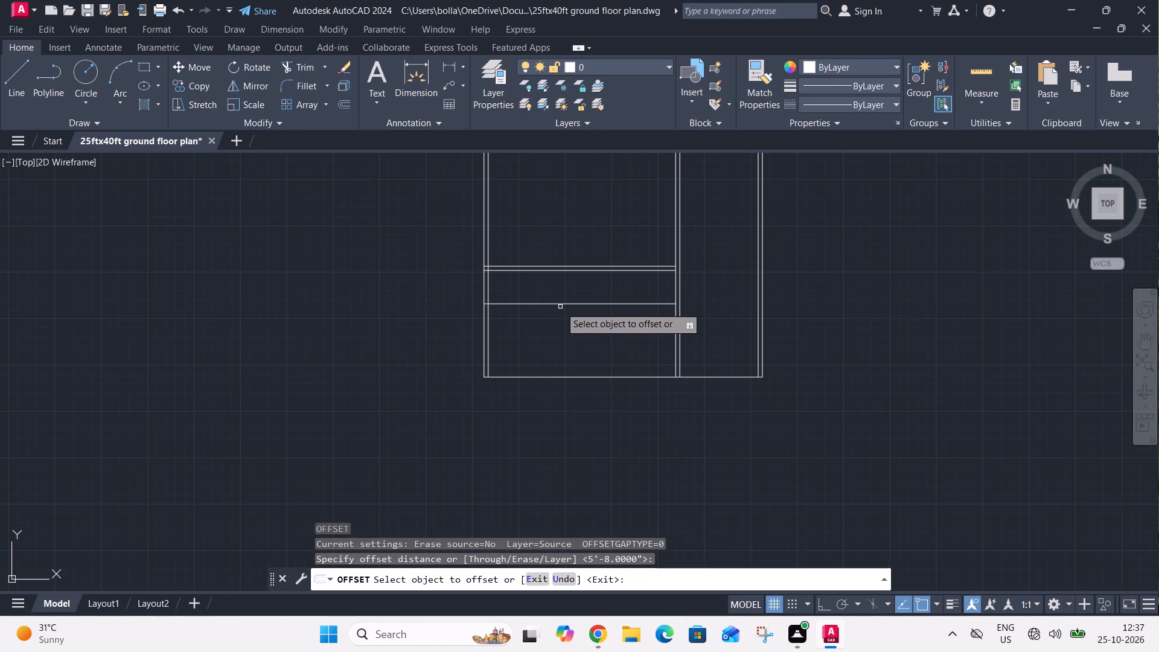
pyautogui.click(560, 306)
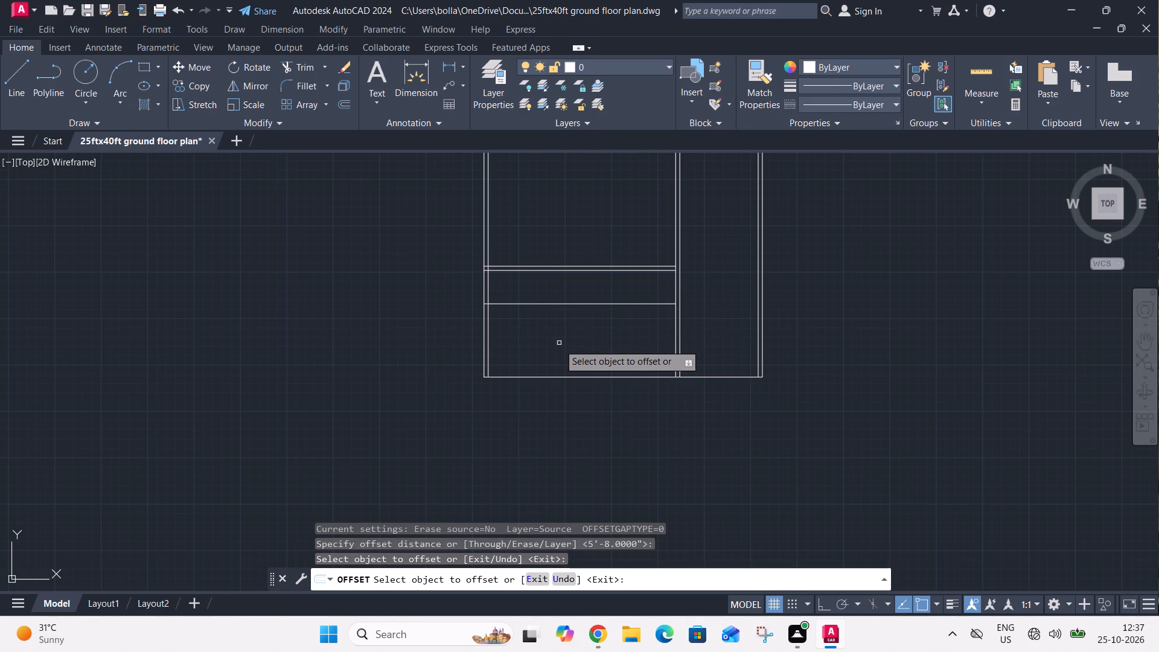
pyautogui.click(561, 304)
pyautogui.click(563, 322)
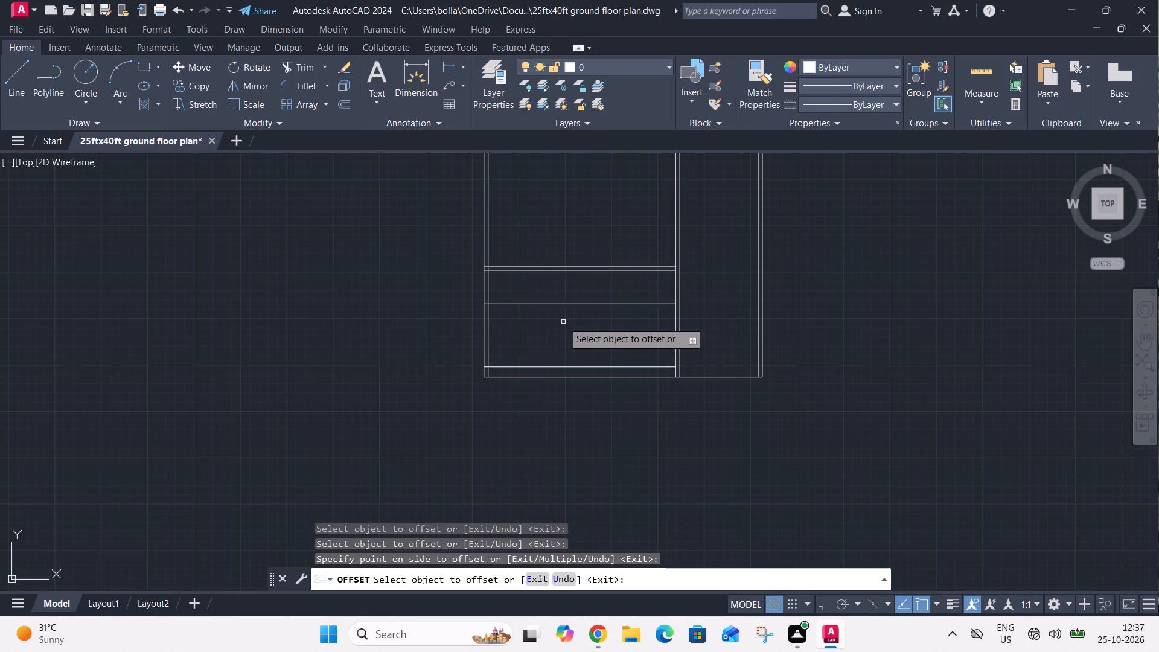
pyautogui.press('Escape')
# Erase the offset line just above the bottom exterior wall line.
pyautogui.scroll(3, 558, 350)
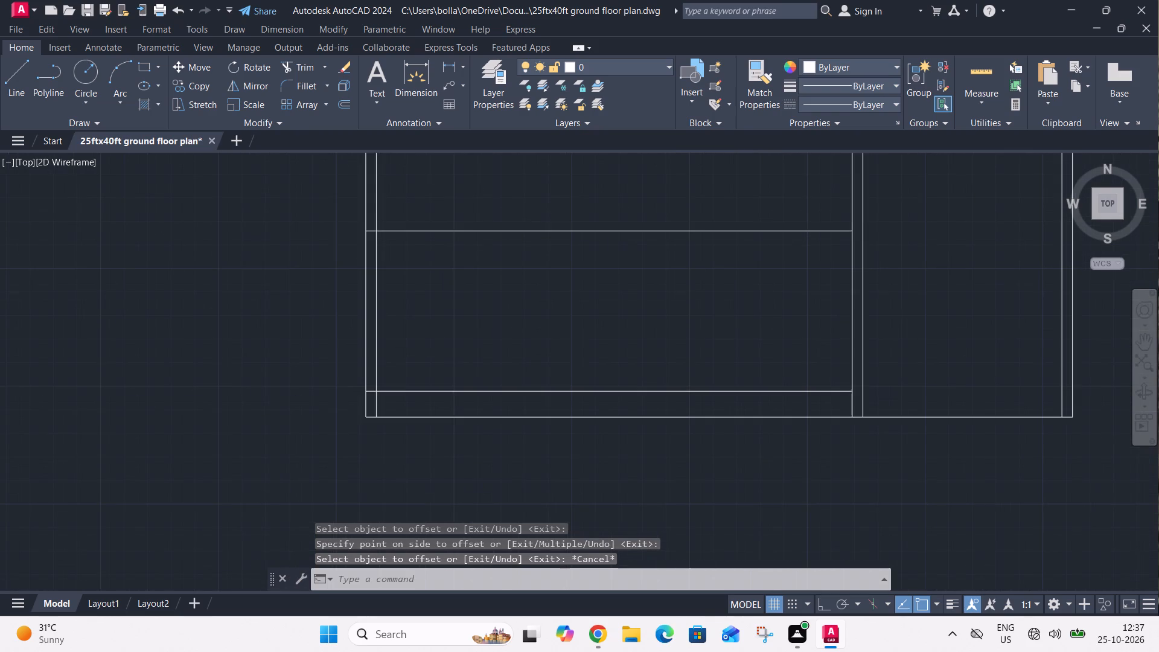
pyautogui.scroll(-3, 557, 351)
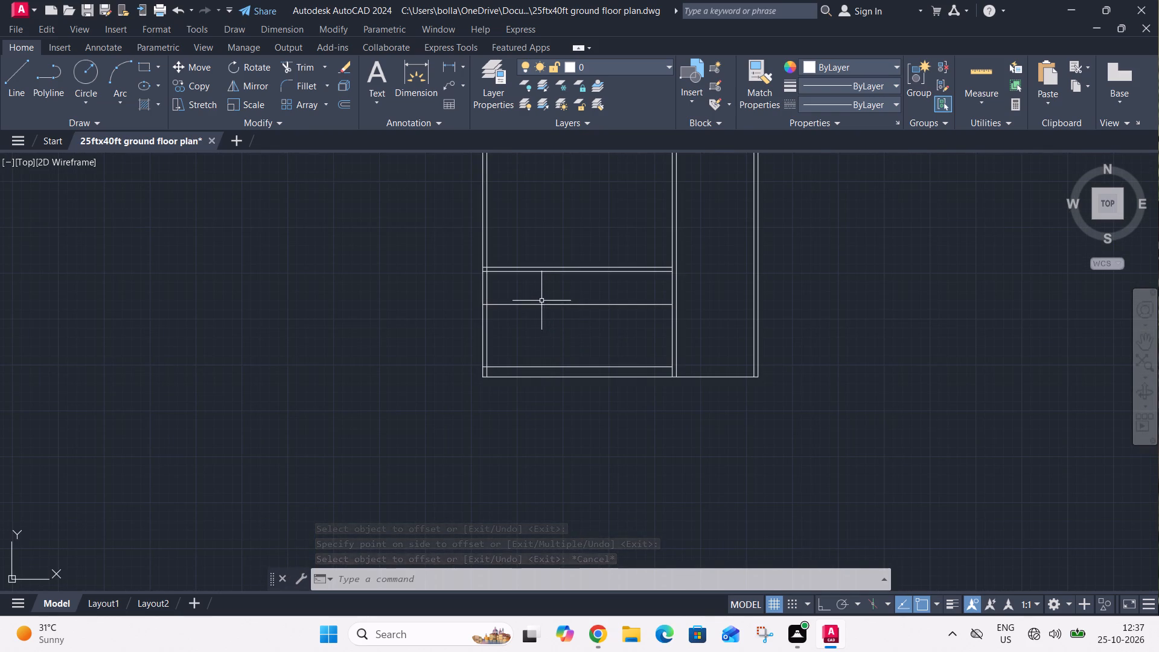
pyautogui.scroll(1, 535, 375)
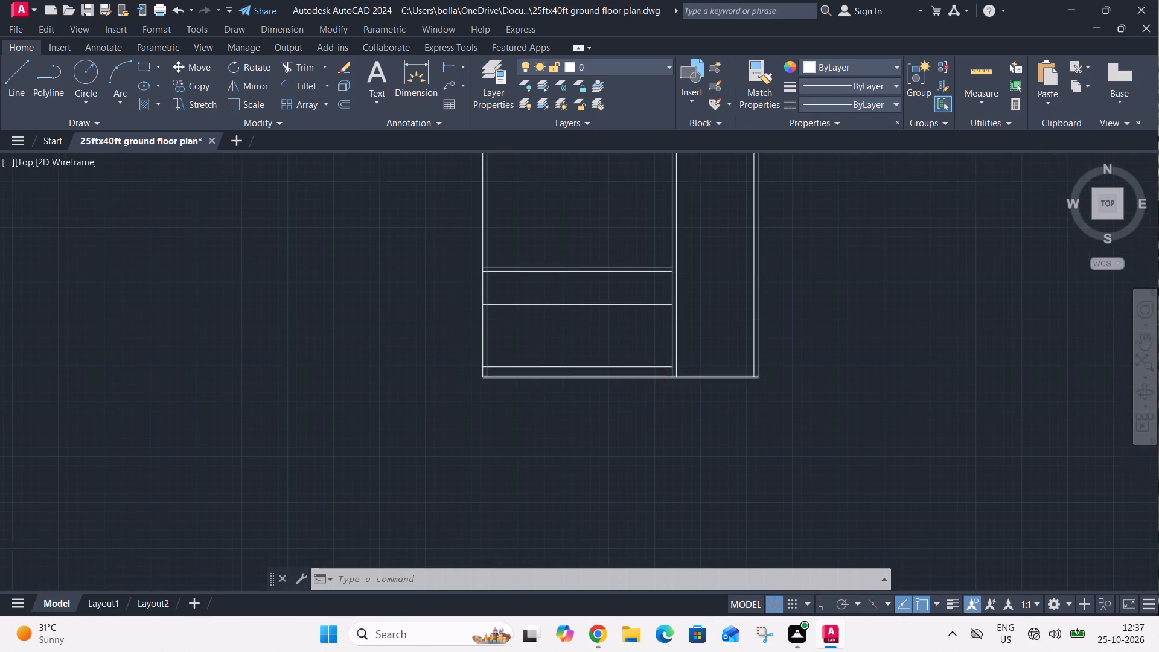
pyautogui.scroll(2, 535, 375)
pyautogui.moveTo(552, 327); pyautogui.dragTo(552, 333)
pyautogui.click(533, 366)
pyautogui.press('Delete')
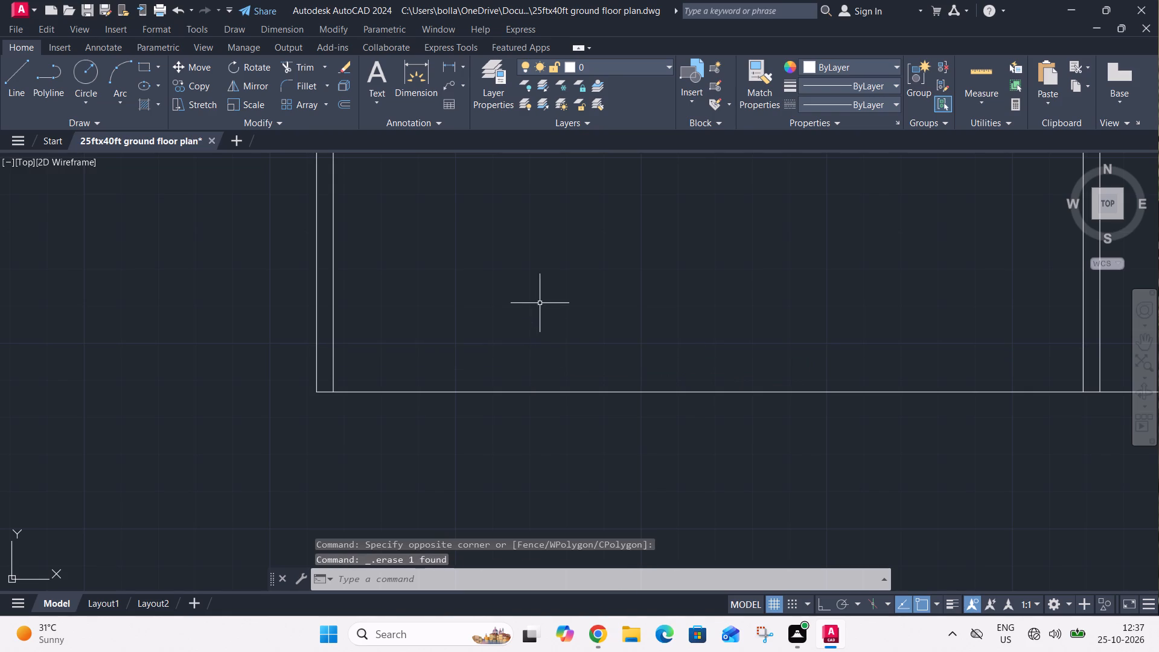
# Move the single line below the lowest horizontal partition slightly downward.
pyautogui.scroll(-3, 540, 298)
pyautogui.click(550, 236)
pyautogui.click(535, 264)
pyautogui.write('m')
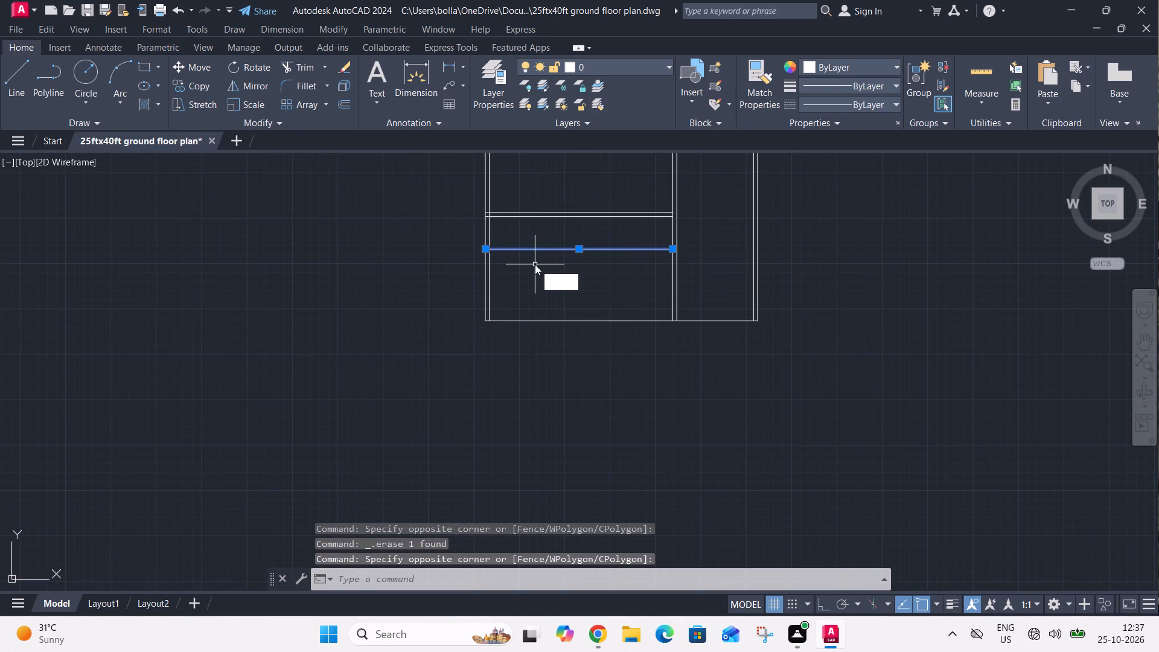
pyautogui.press('space')
pyautogui.scroll(3, 485, 250)
pyautogui.click(478, 250)
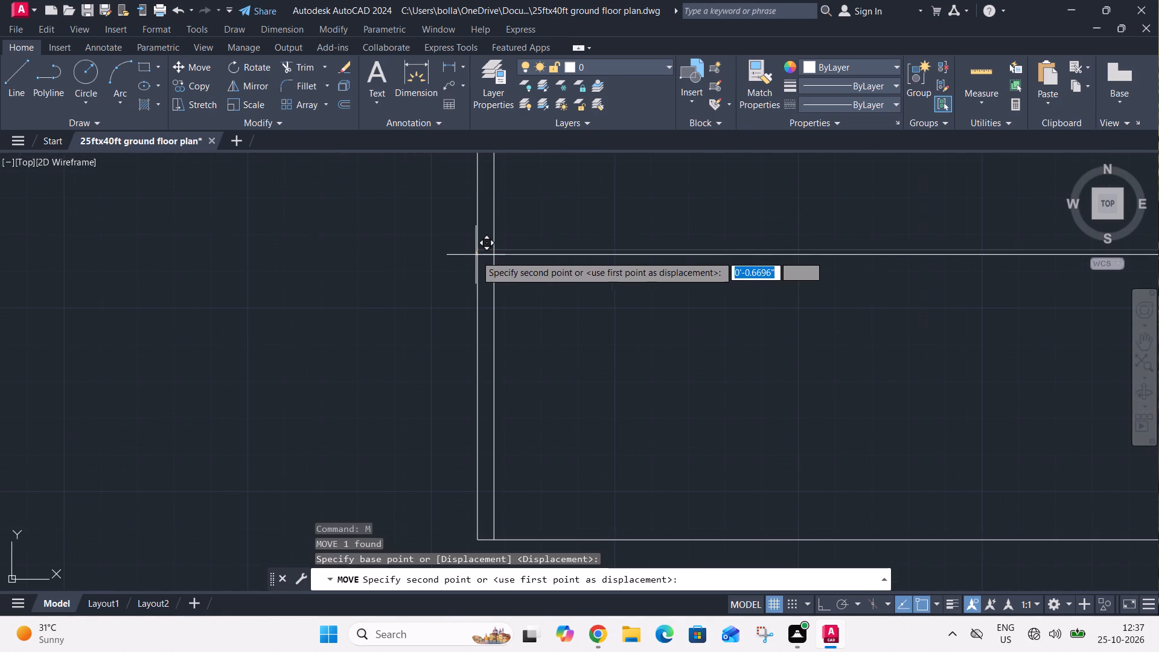
pyautogui.click(476, 273)
pyautogui.scroll(-2, 482, 250)
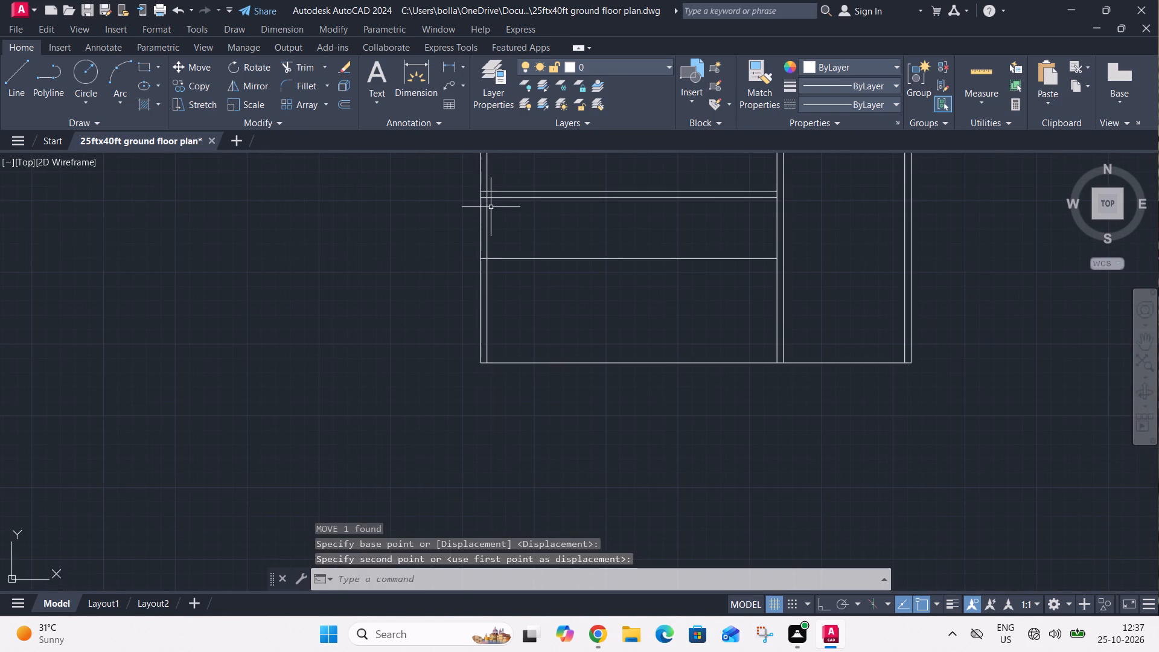
# Offset the bottom exterior wall line 4.5" inward to form the bottom wall's inner face.
pyautogui.write('o 4.5"')
pyautogui.press('Return')
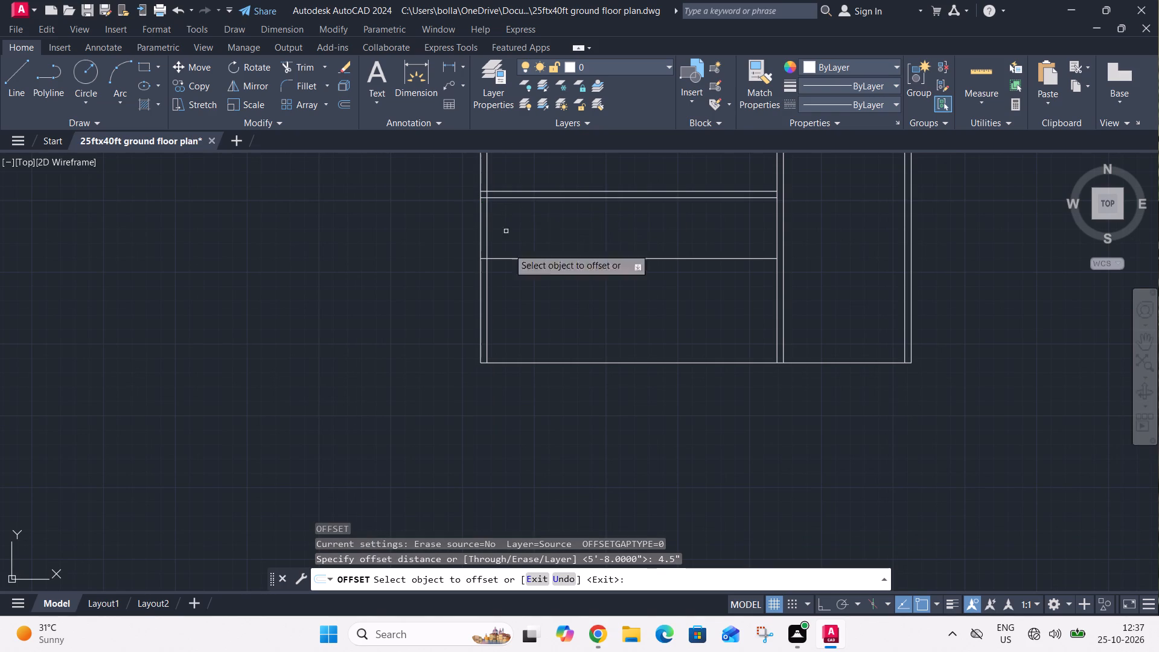
pyautogui.click(548, 366)
pyautogui.click(548, 360)
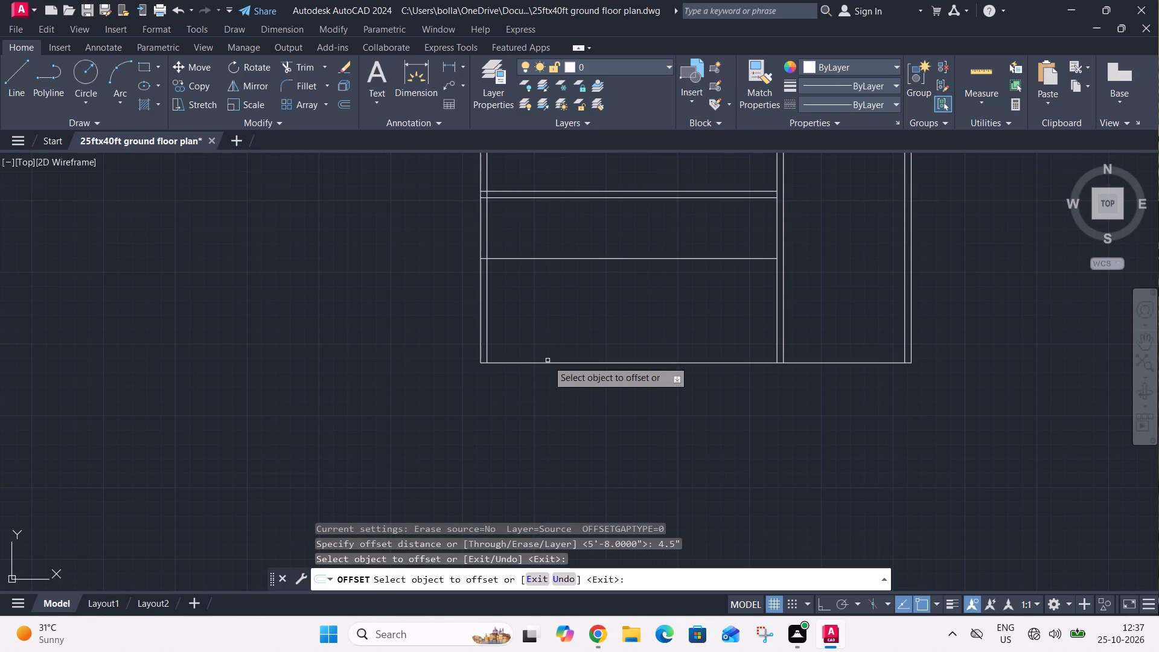
pyautogui.click(548, 365)
pyautogui.click(548, 328)
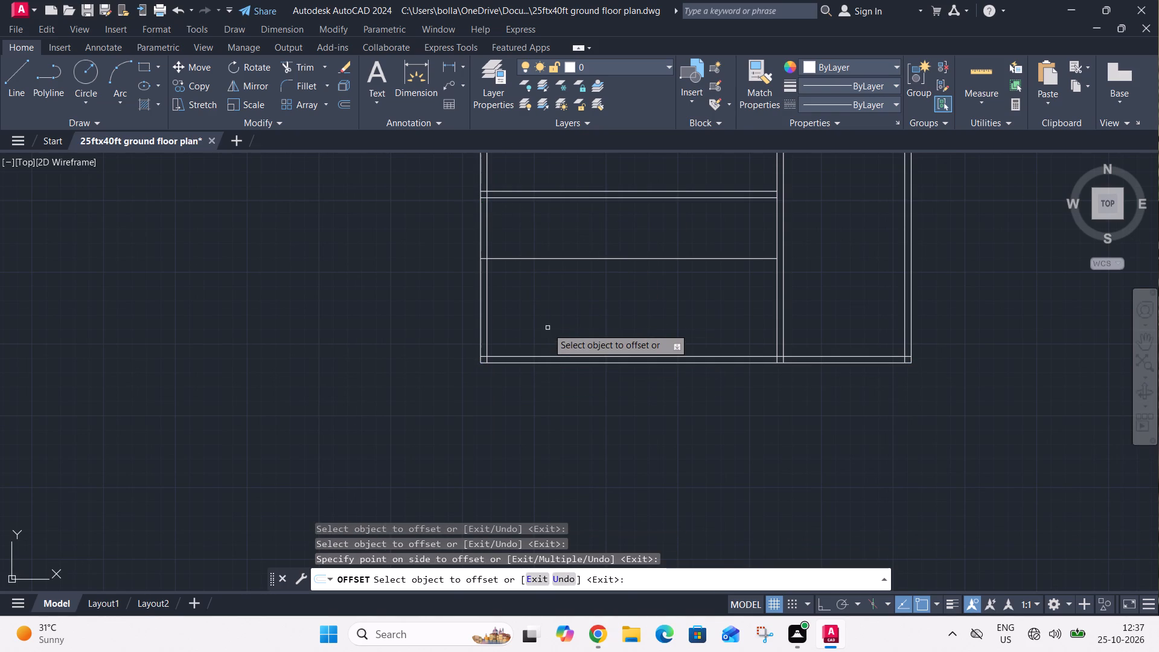
pyautogui.press('Escape')
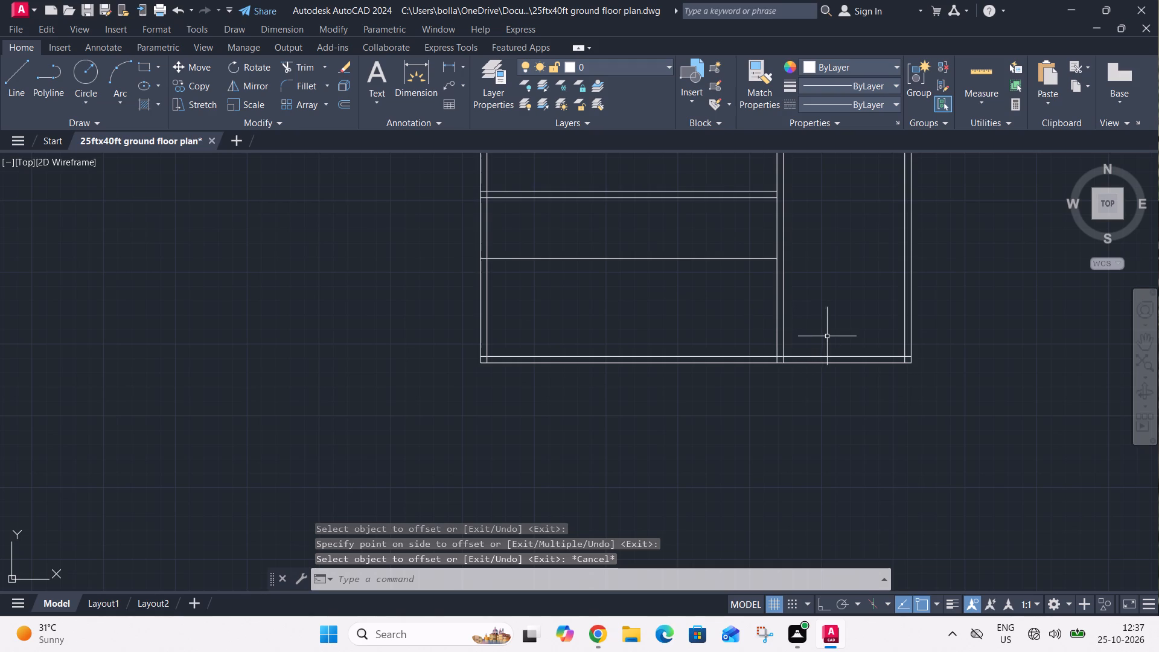
# Extend the single line below the lowest horizontal partition across the vertical partition to the right exterior wall's inner face.
pyautogui.moveTo(827, 336); pyautogui.dragTo(634, 380, button='middle')
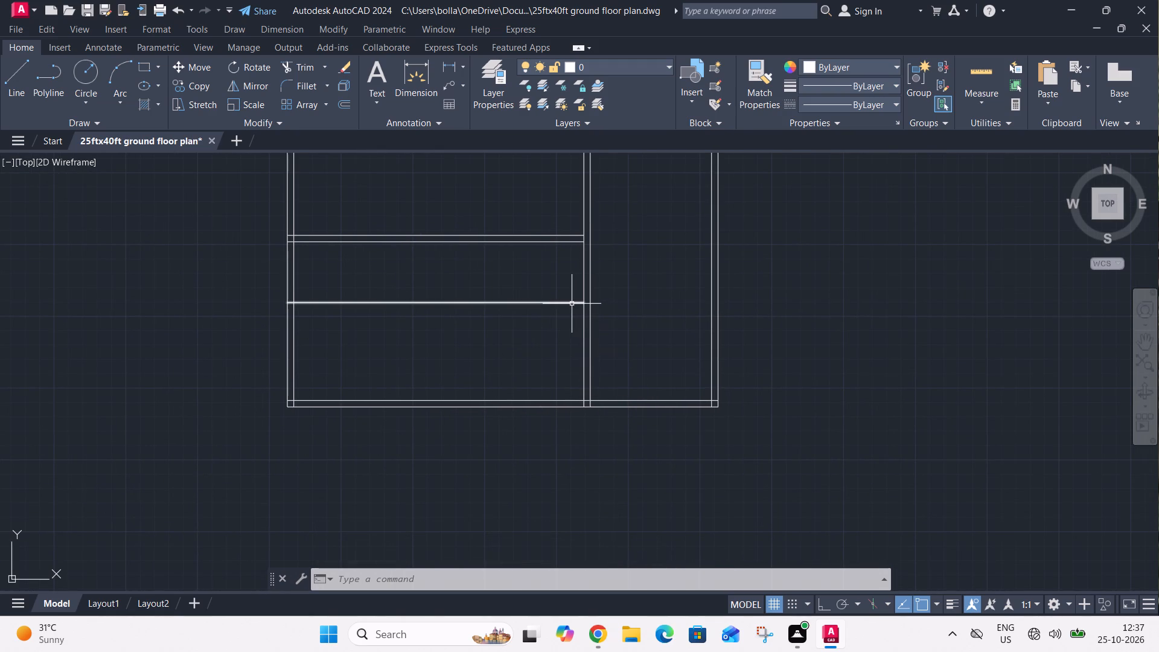
pyautogui.write('ex')
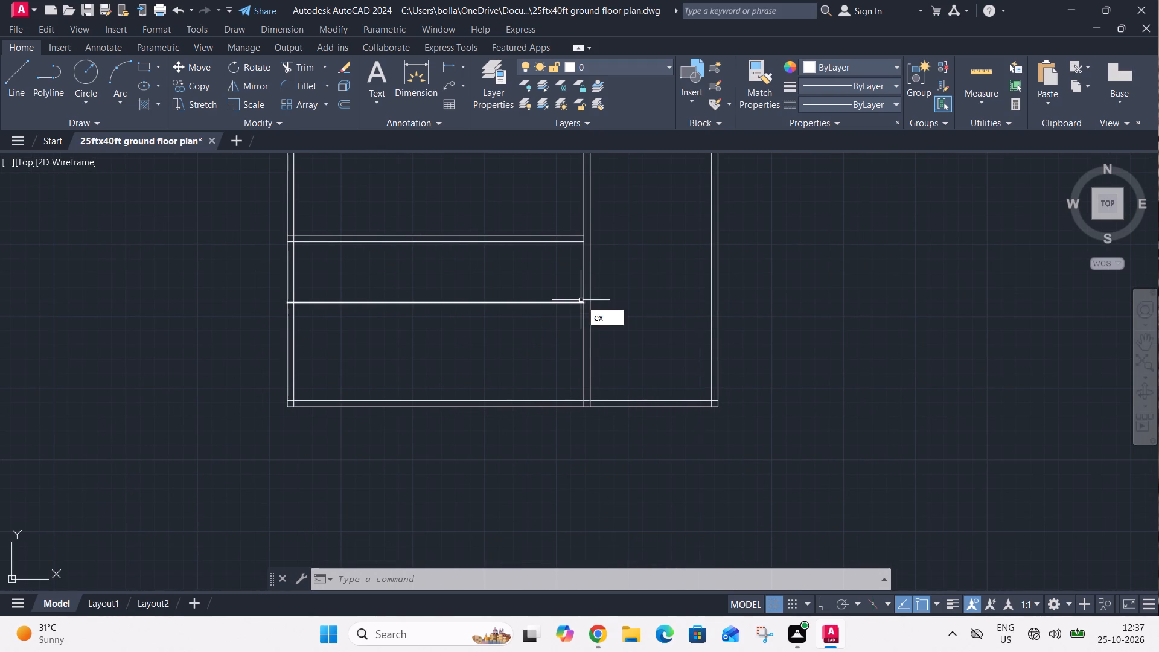
pyautogui.press('space')
pyautogui.click(576, 302)
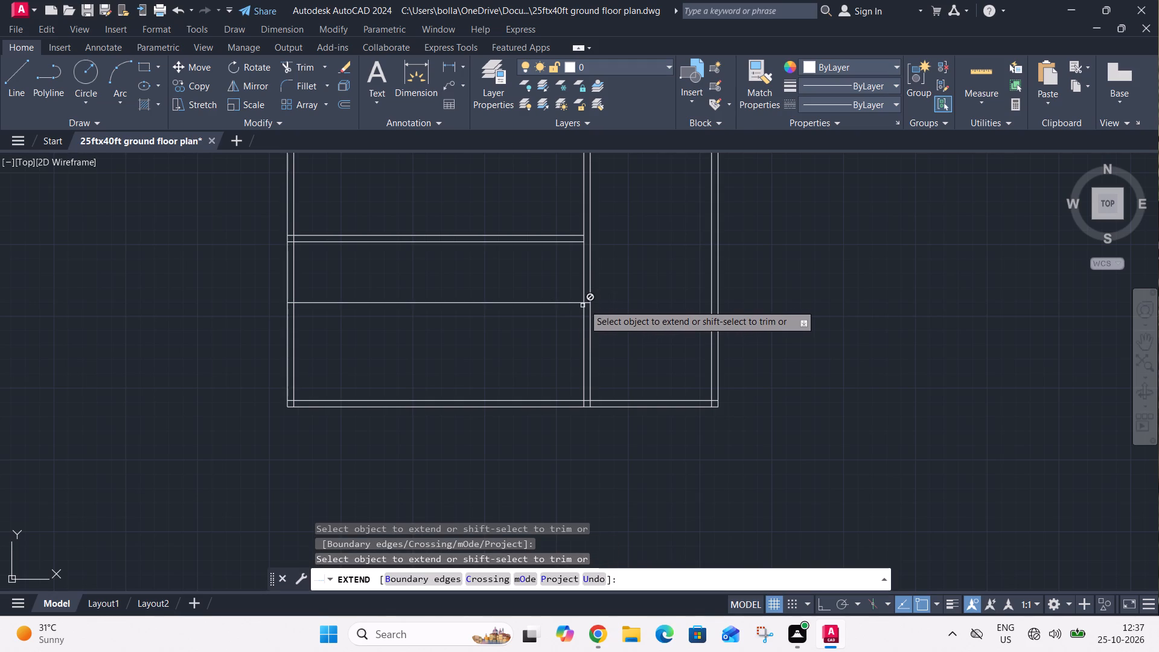
pyautogui.scroll(3, 586, 306)
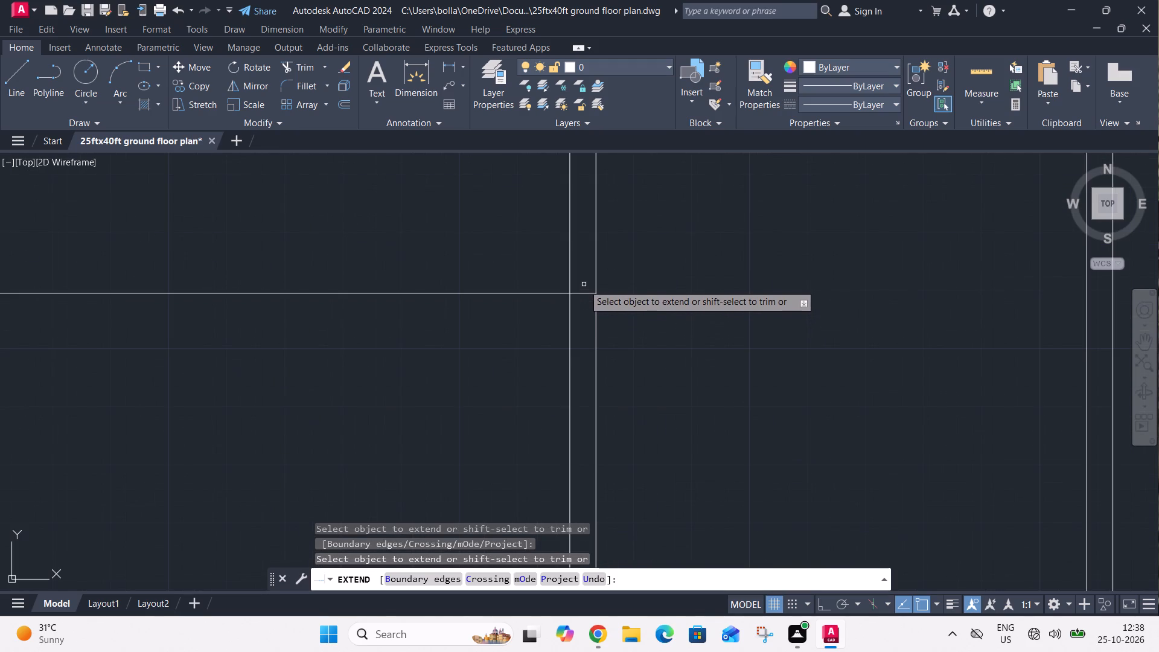
pyautogui.click(584, 292)
pyautogui.scroll(-4, 586, 292)
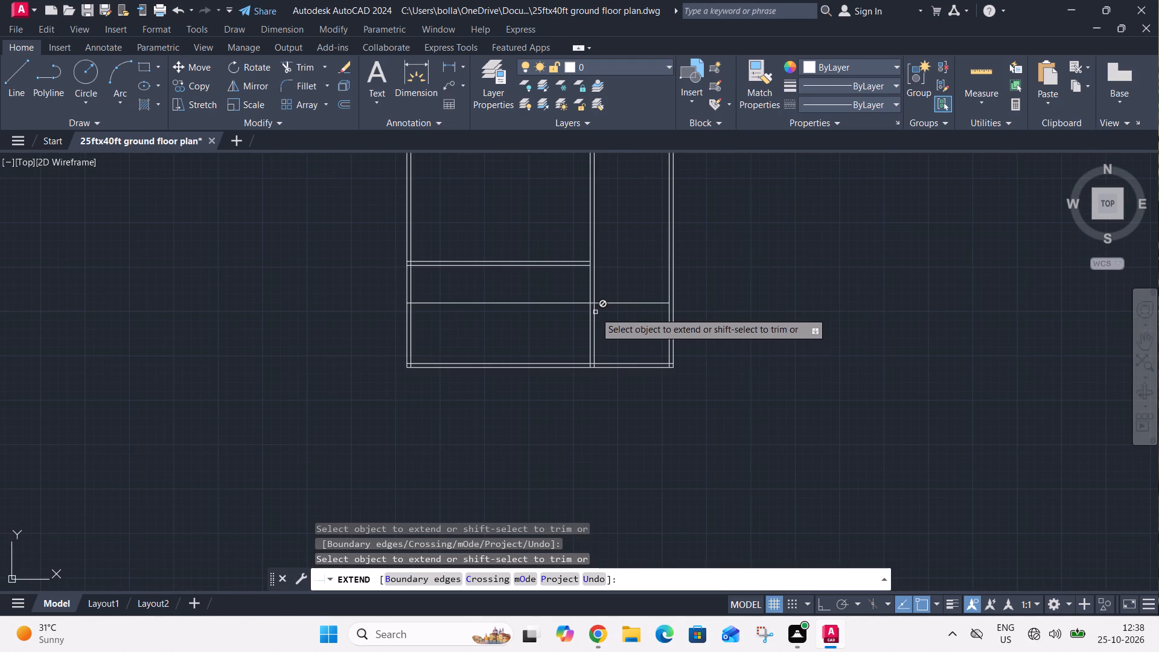
pyautogui.press('Escape')
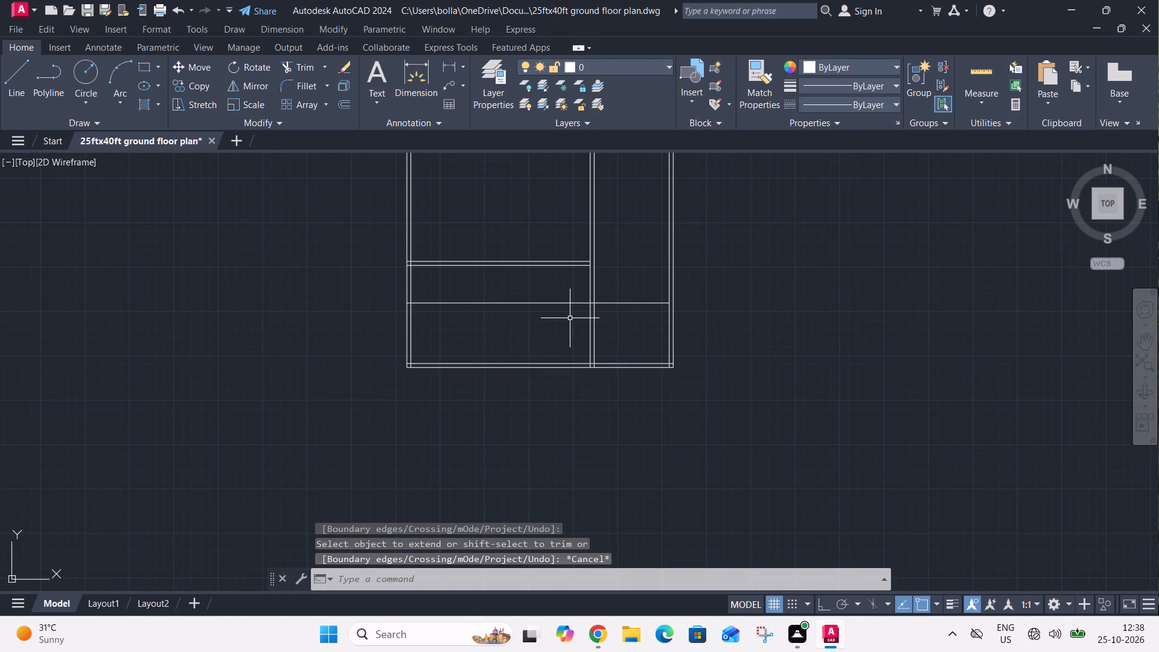
# Draw two connected diagonal lines from the single horizontal line, about 4'-11" past the vertical partition, and back across the bottom wall.
pyautogui.write('l')
pyautogui.press('space')
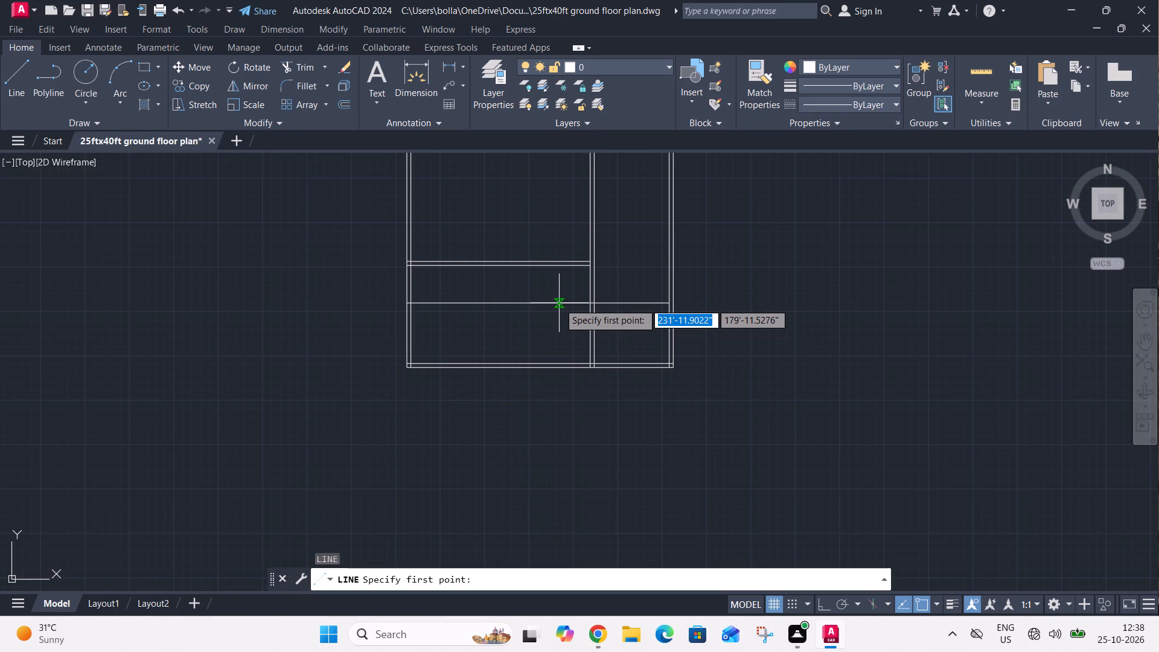
pyautogui.click(559, 303)
pyautogui.scroll(3, 594, 328)
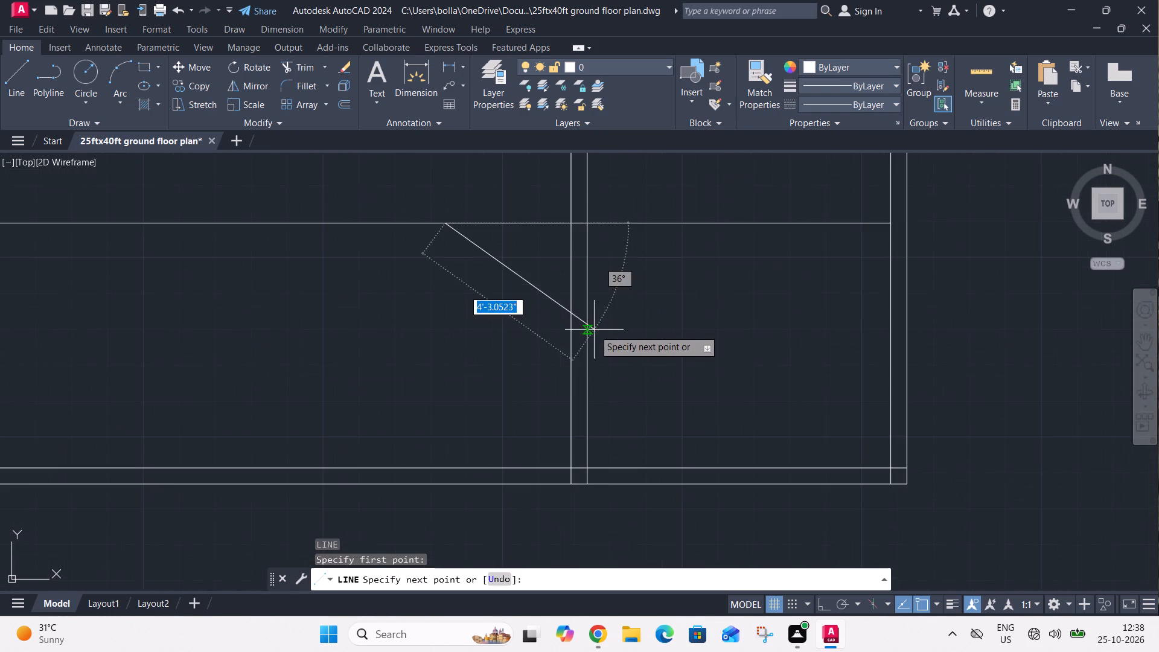
pyautogui.click(602, 362)
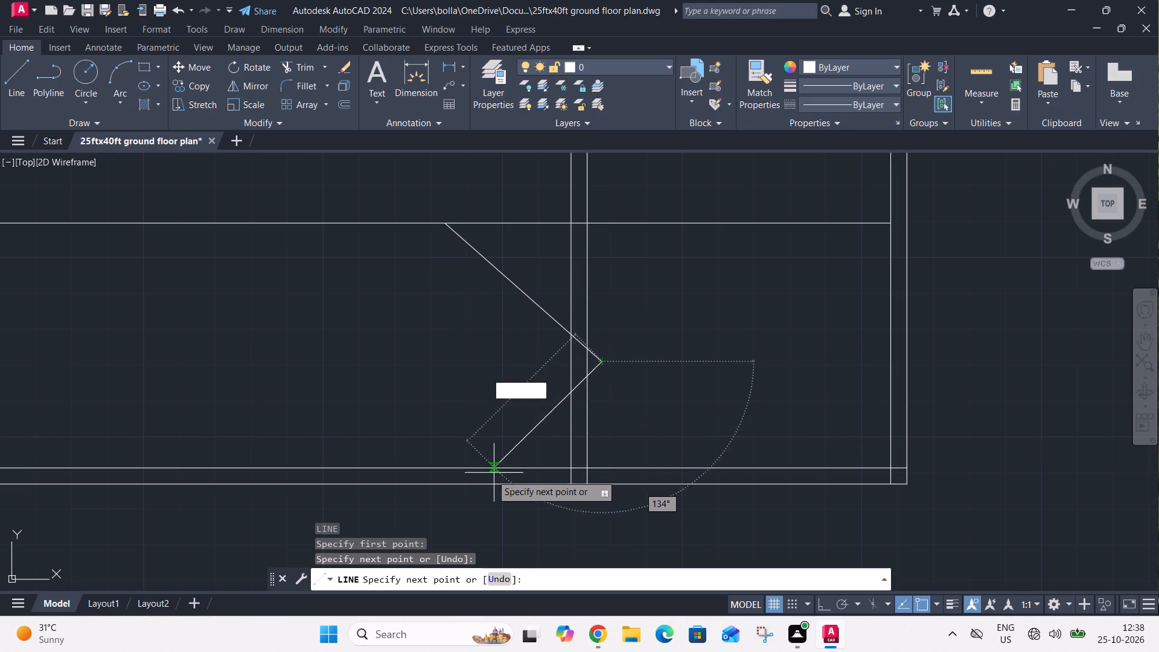
pyautogui.click(461, 500)
pyautogui.press('Escape')
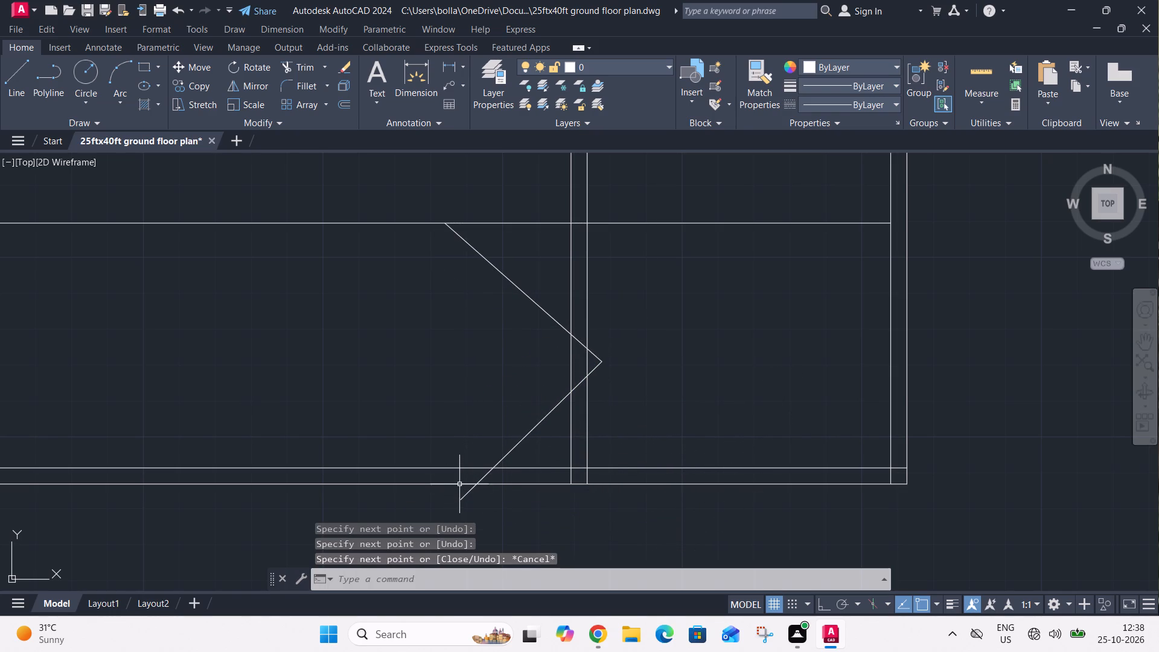
# Trim the lower diagonal line's overrun so it ends at the bottom wall's inner face.
pyautogui.press('t')
pyautogui.press('r')
pyautogui.press('space')
pyautogui.scroll(2, 488, 473)
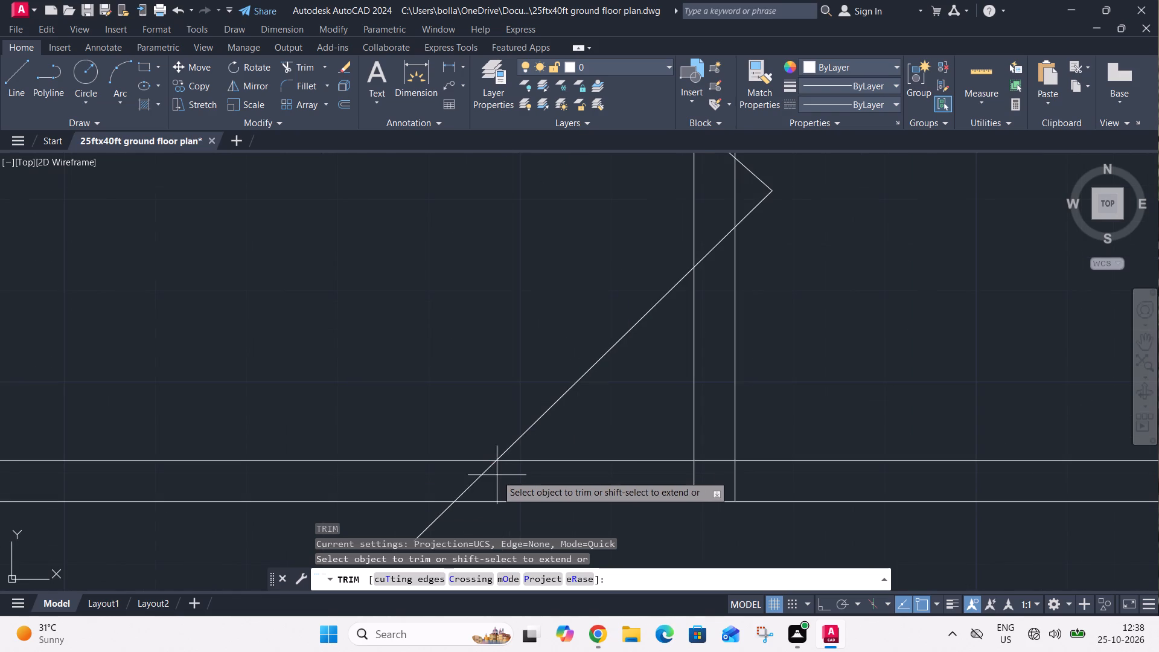
pyautogui.click(497, 475)
pyautogui.click(437, 479)
pyautogui.click(463, 511)
pyautogui.click(418, 514)
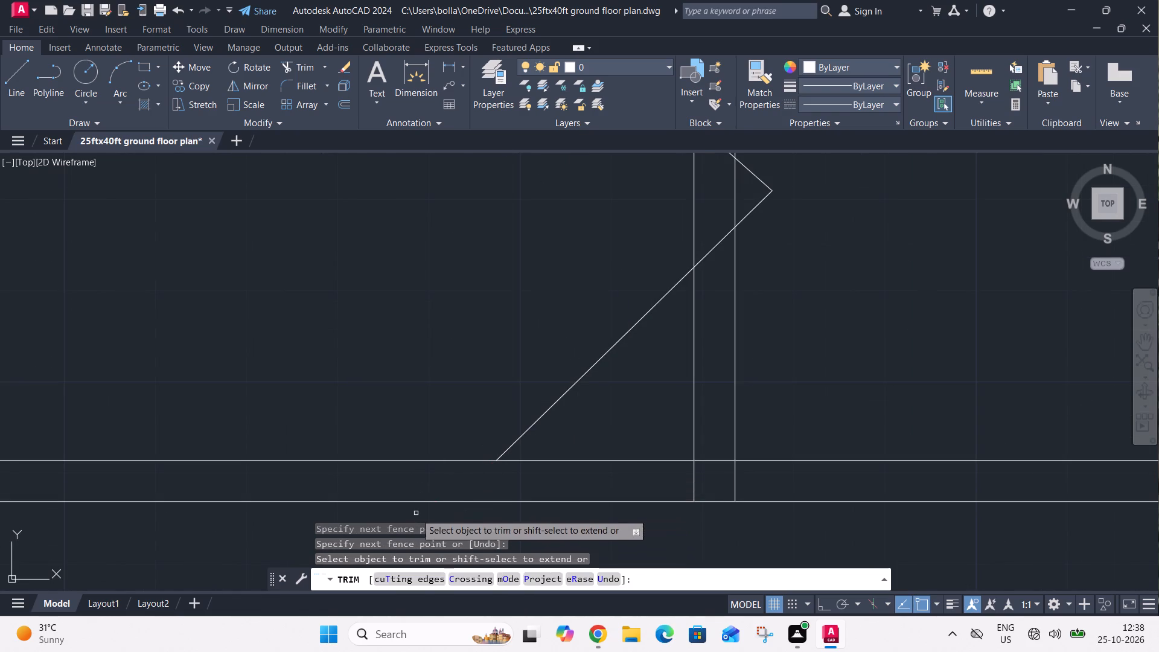
pyautogui.press('Escape')
# Trim both lines of the vertical partition below the upper diagonal, down through the bottom wall.
pyautogui.scroll(-4, 475, 419)
pyautogui.press('t')
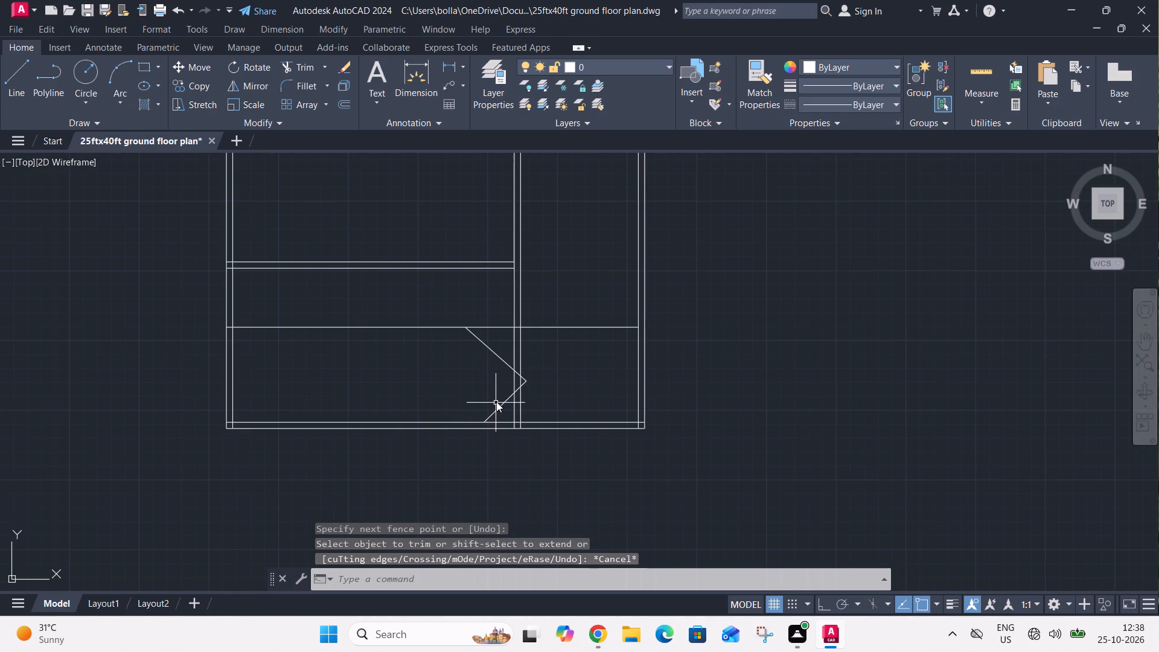
pyautogui.press('r')
pyautogui.press('space')
pyautogui.scroll(3, 520, 407)
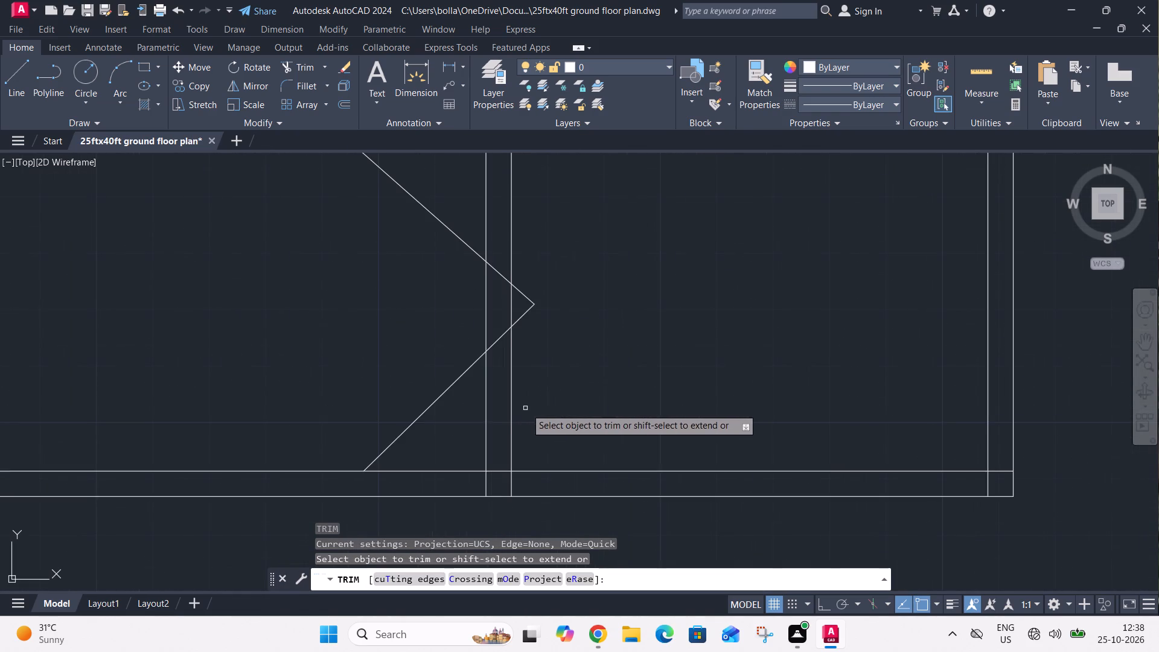
pyautogui.click(526, 408)
pyautogui.click(468, 440)
pyautogui.click(533, 481)
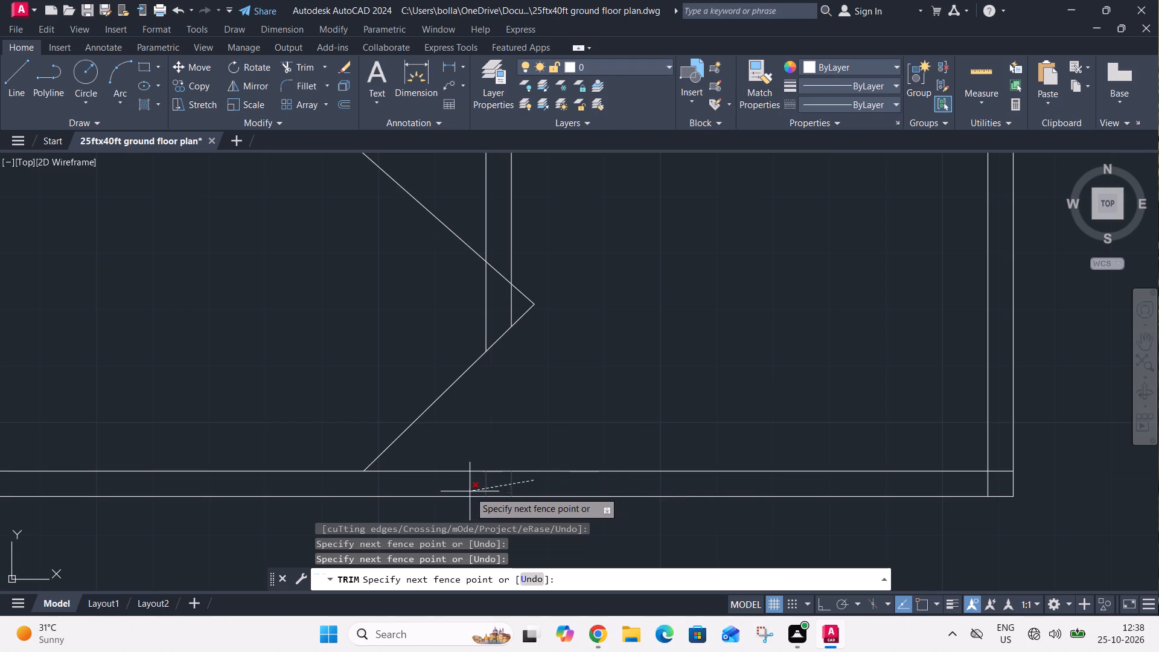
pyautogui.click(470, 491)
pyautogui.click(522, 304)
pyautogui.click(474, 327)
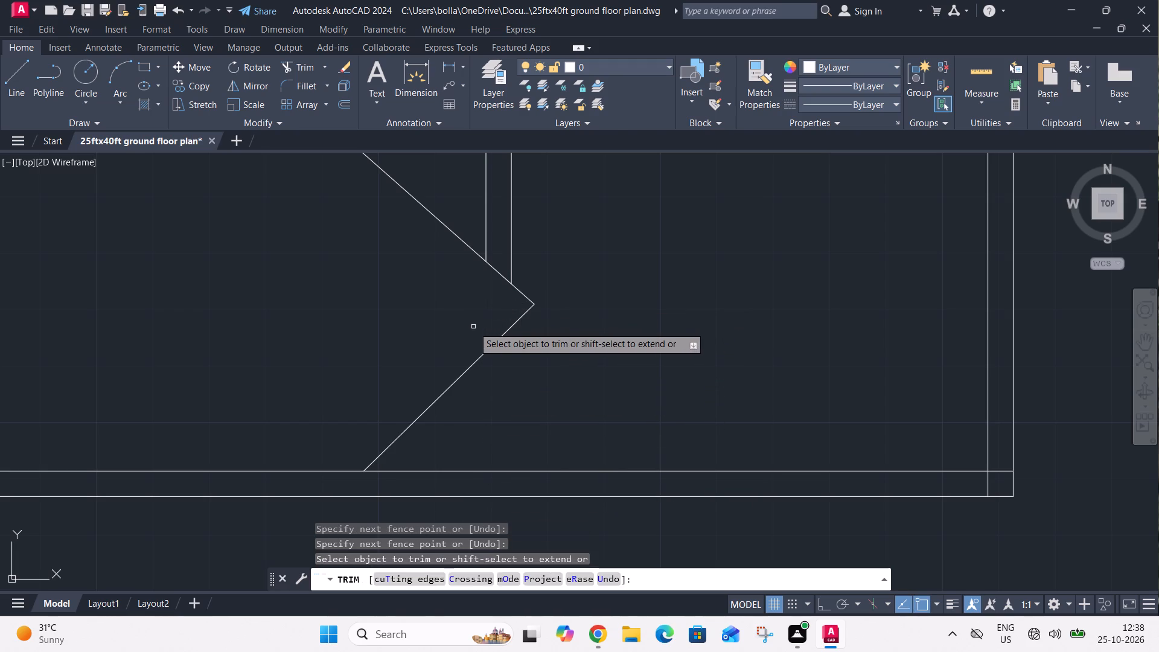
pyautogui.press('Escape')
# Trim the bottom wall's inner face line where it crosses the right exterior wall's thickness.
pyautogui.scroll(-3, 477, 348)
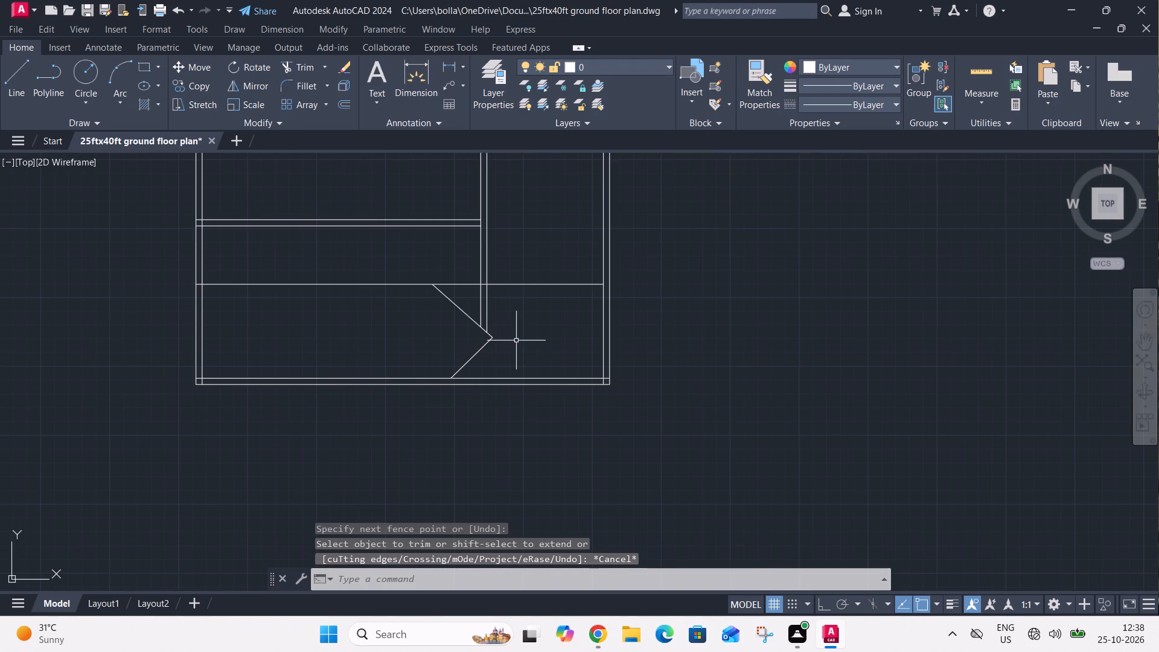
pyautogui.moveTo(517, 340); pyautogui.dragTo(561, 349, button='middle')
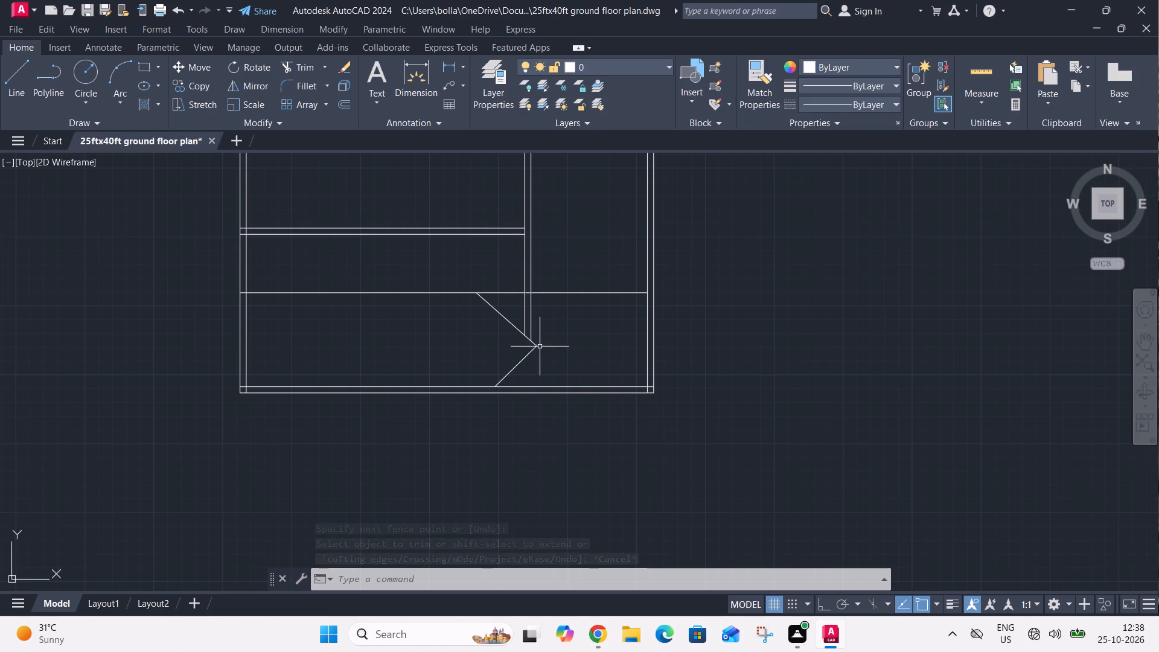
pyautogui.scroll(1, 546, 357)
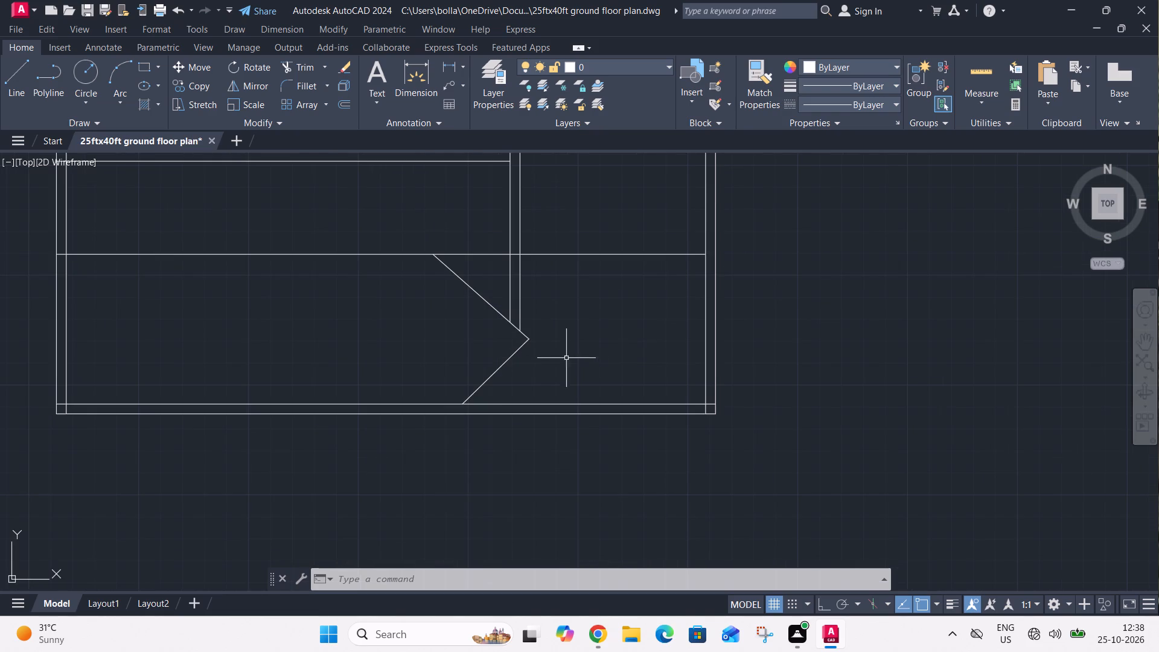
pyautogui.write('tr')
pyautogui.press('space')
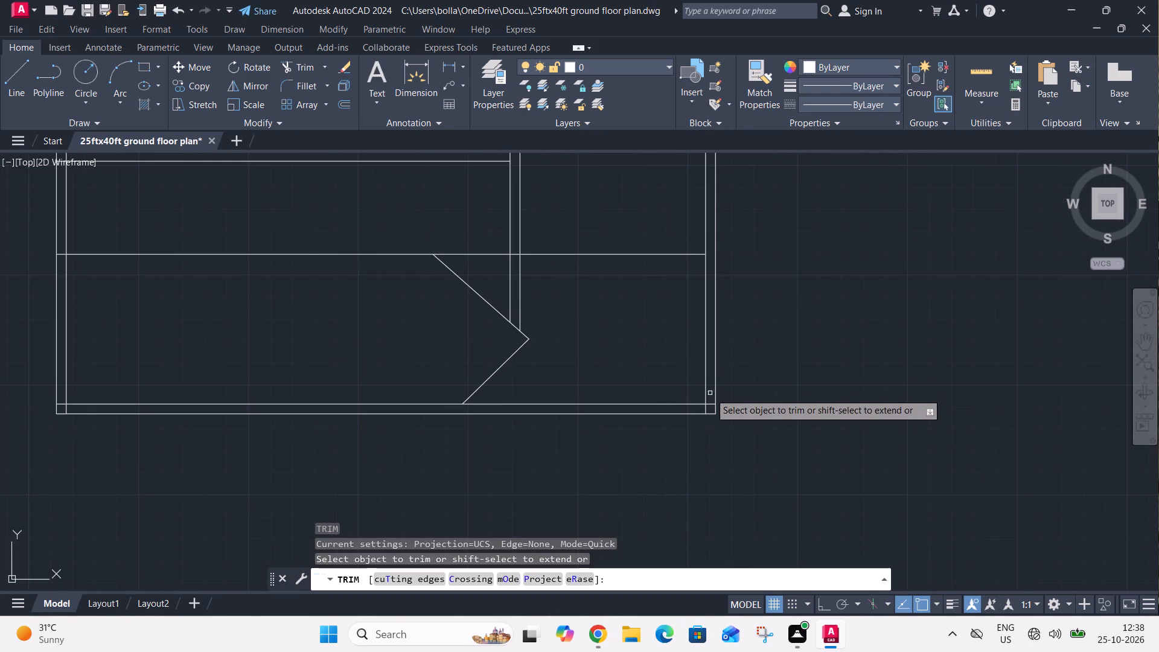
pyautogui.scroll(3, 704, 406)
pyautogui.click(715, 406)
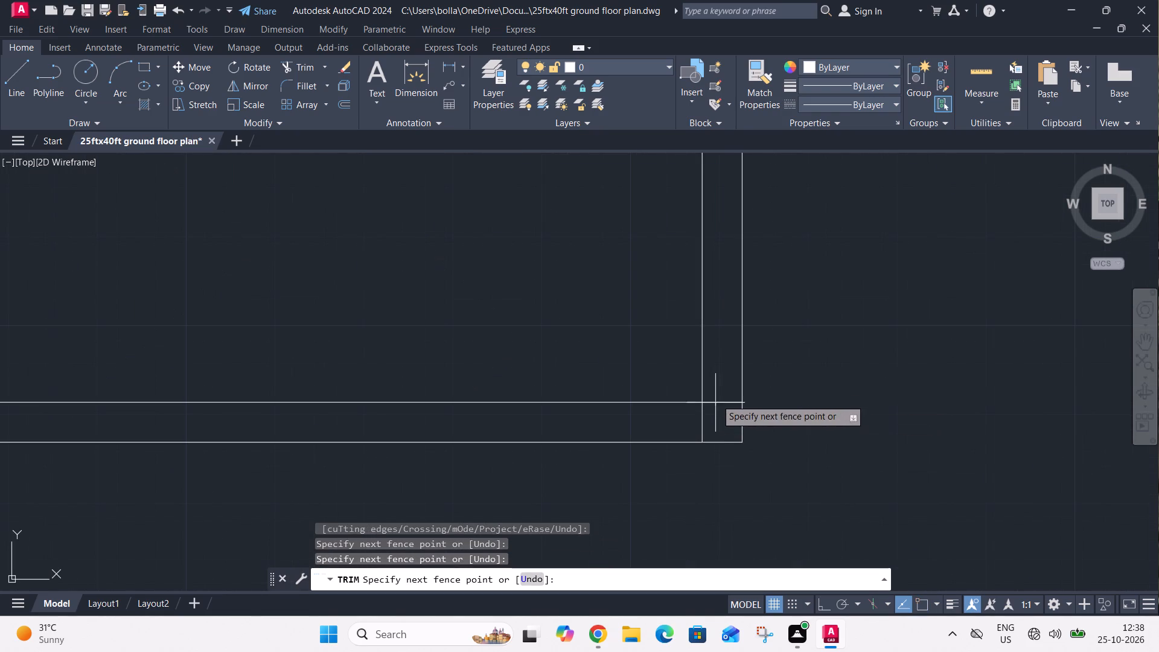
pyautogui.click(717, 385)
pyautogui.press('Escape')
# Extend the vertical partition's right face line down to the bottom wall's outer line.
pyautogui.scroll(-3, 710, 382)
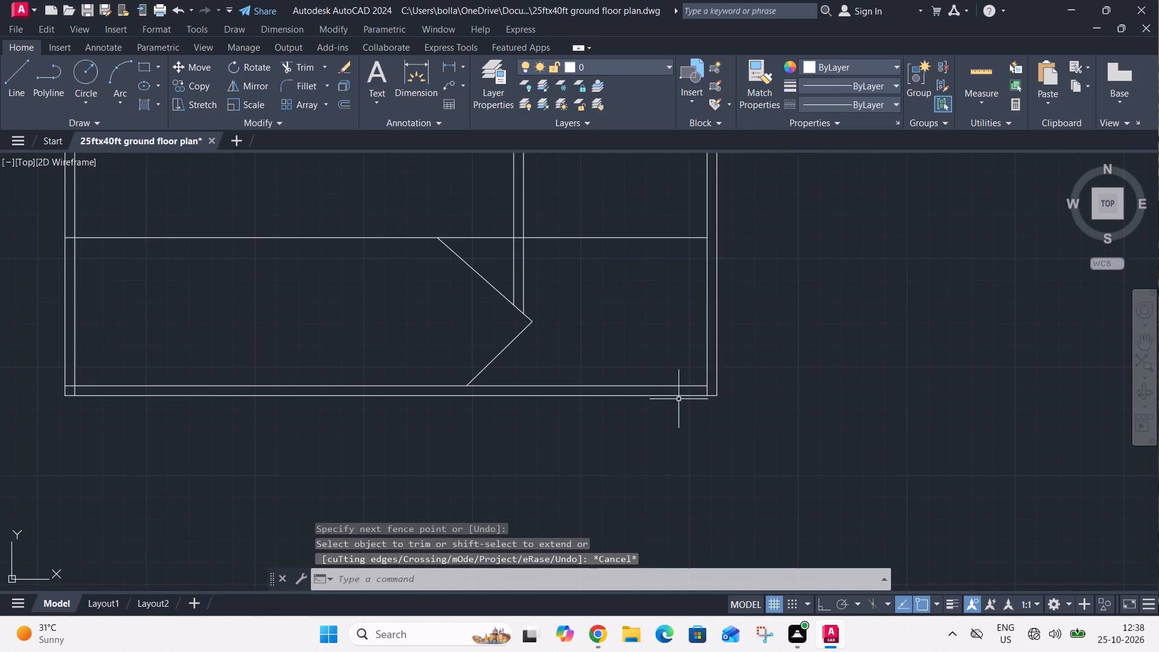
pyautogui.write('ex')
pyautogui.press('space')
pyautogui.click(525, 300)
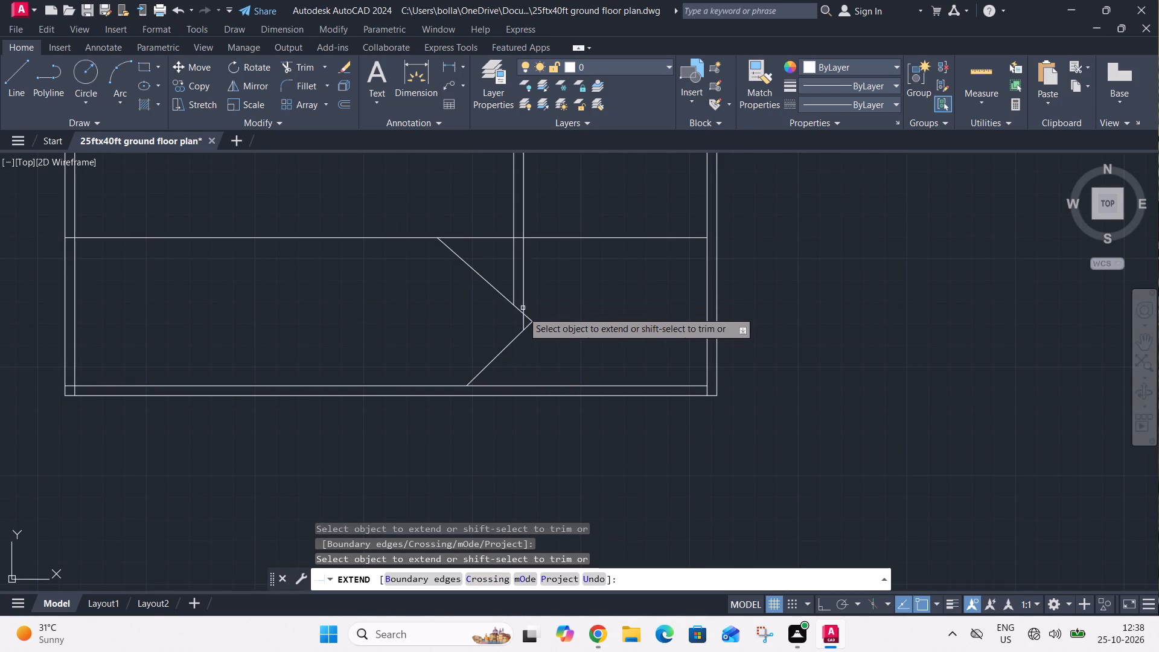
pyautogui.click(523, 320)
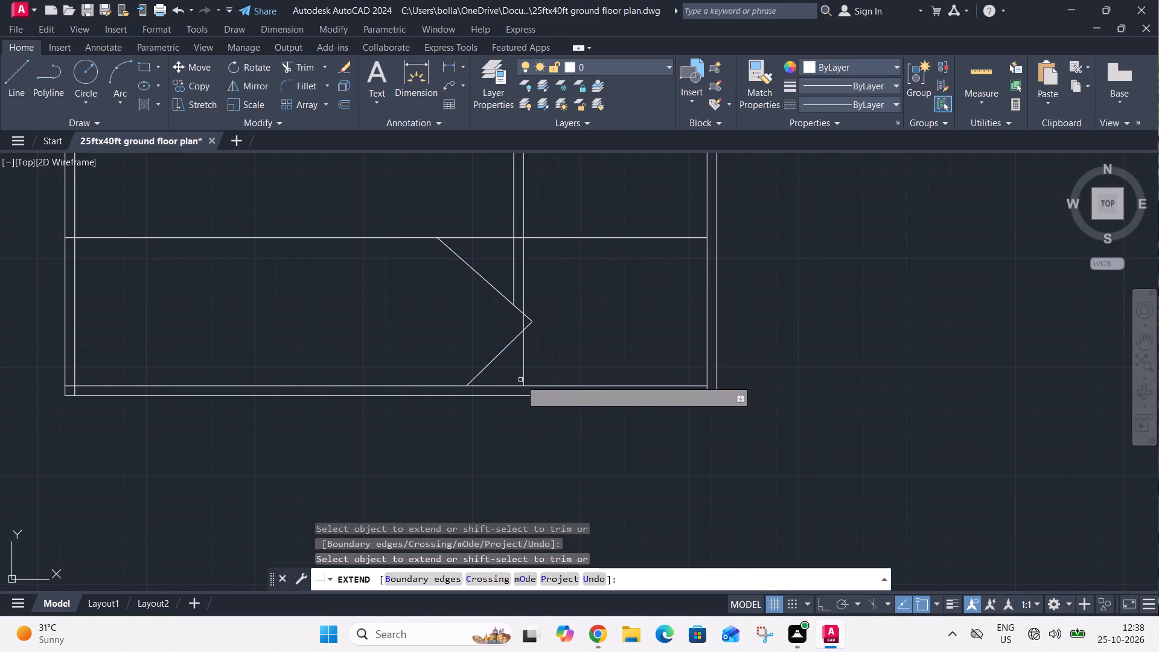
pyautogui.click(525, 377)
pyautogui.press('Escape')
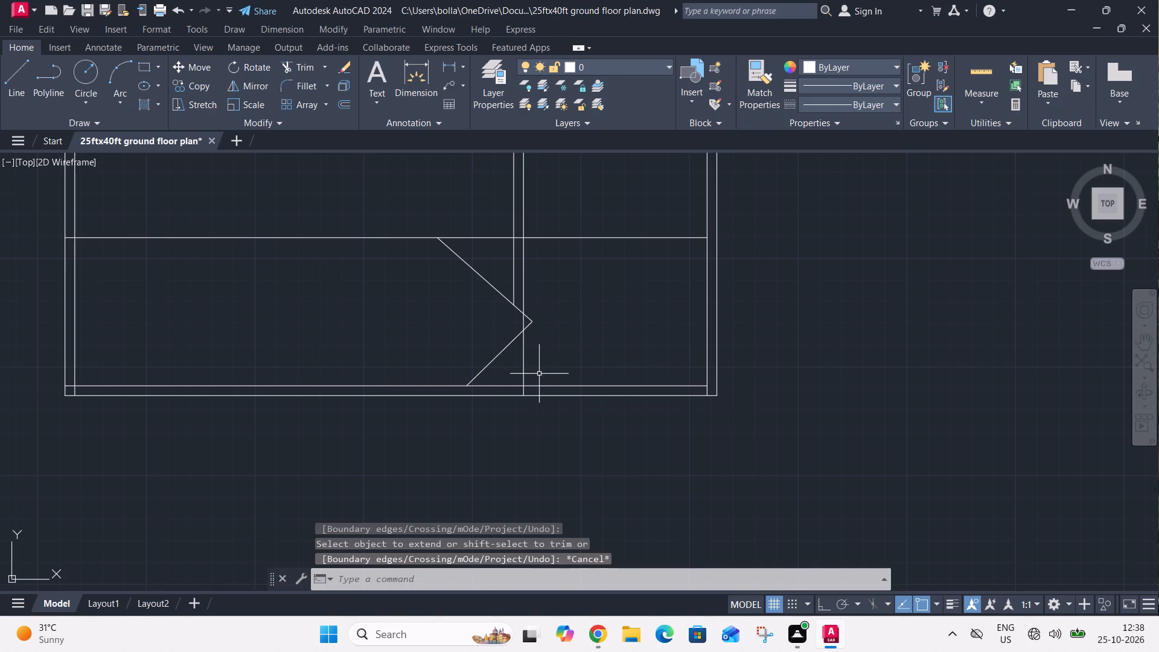
# Trim both bottom wall lines between the extended partition line and the right exterior wall to open the wall.
pyautogui.write('tr')
pyautogui.press('space')
pyautogui.click(567, 415)
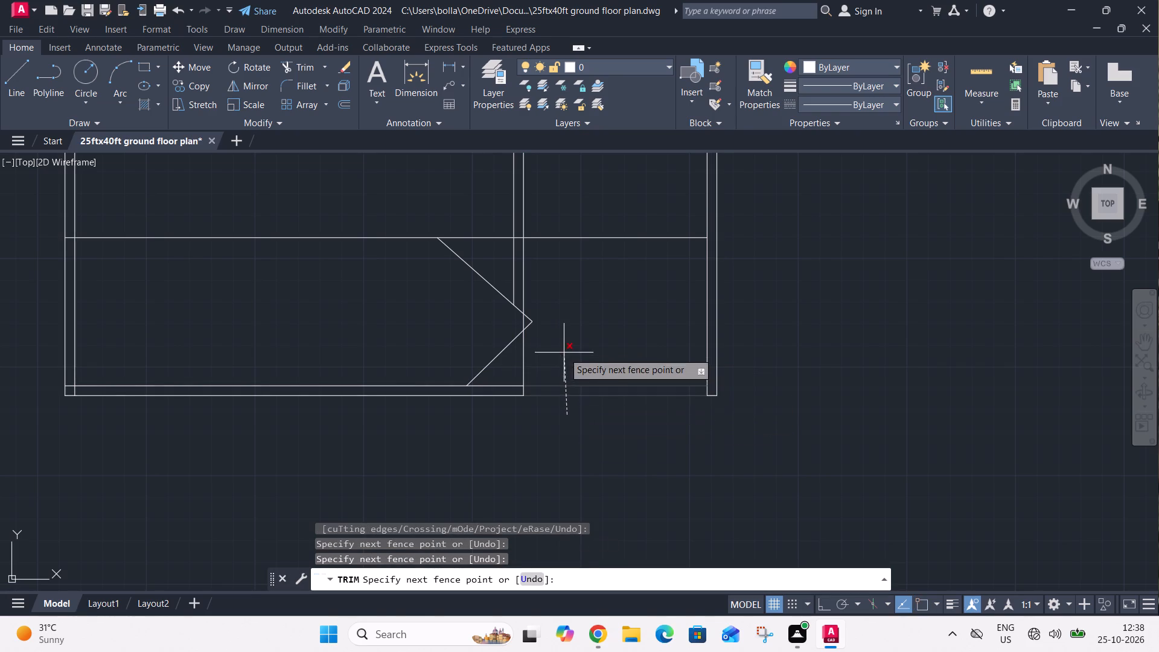
pyautogui.click(564, 353)
# Trim the extended partition line between the upper diagonal and the bottom wall, keeping the short piece that closes the wall end.
pyautogui.click(531, 355)
pyautogui.click(510, 374)
pyautogui.scroll(3, 522, 318)
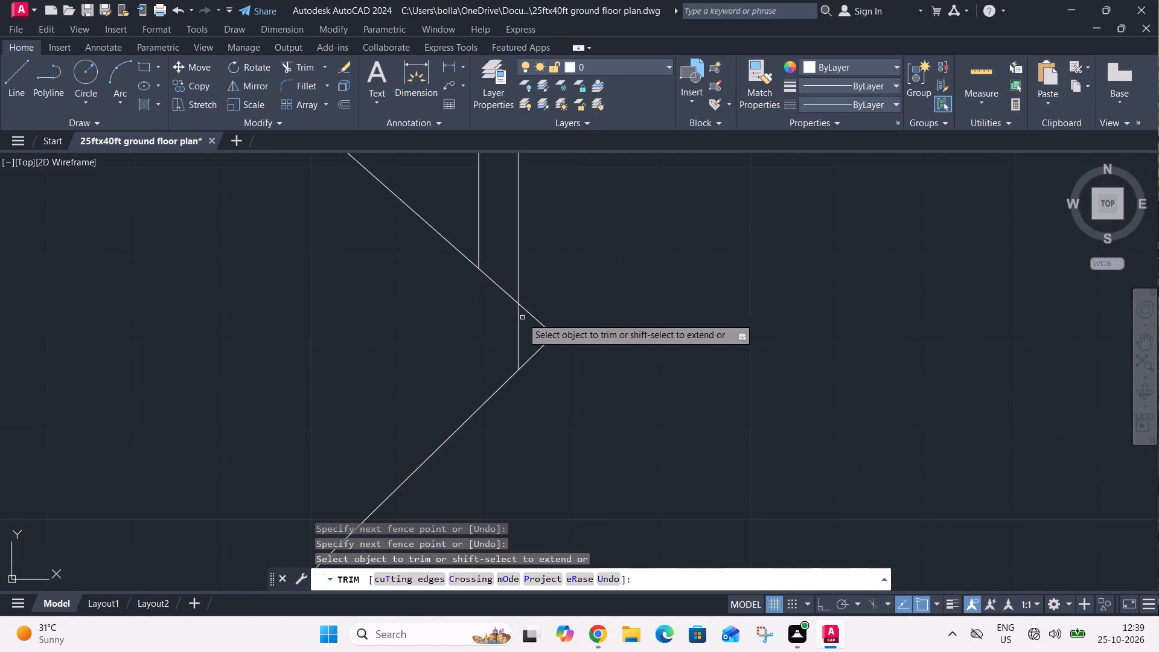
pyautogui.click(529, 328)
pyautogui.click(506, 342)
pyautogui.scroll(-3, 513, 311)
pyautogui.press('Escape')
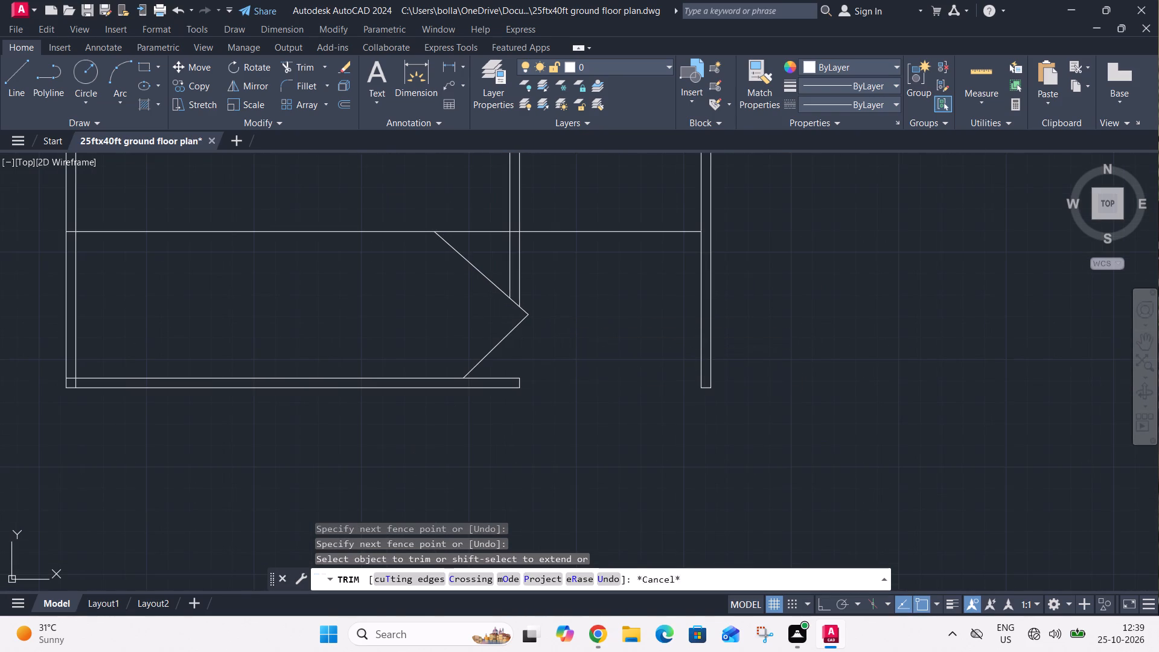
# Stretch the bottom wall's open end horizontally a short distance toward the right exterior wall, with Ortho on.
pyautogui.click(548, 363)
pyautogui.click(487, 420)
pyautogui.press('s')
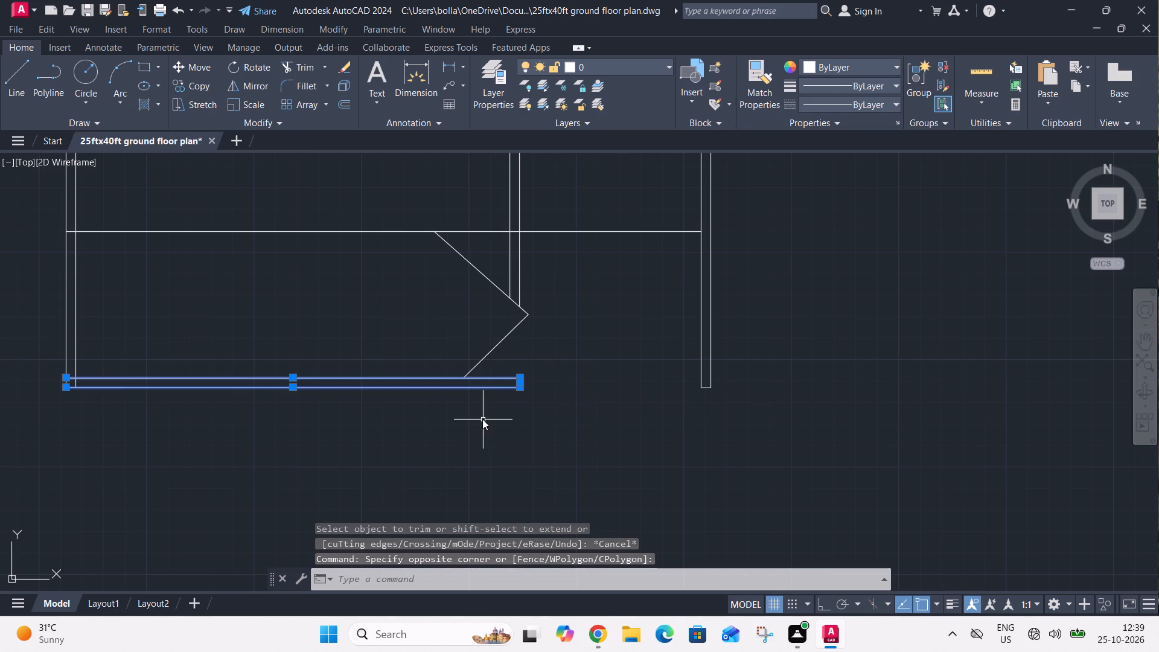
pyautogui.press('space')
pyautogui.click(517, 384)
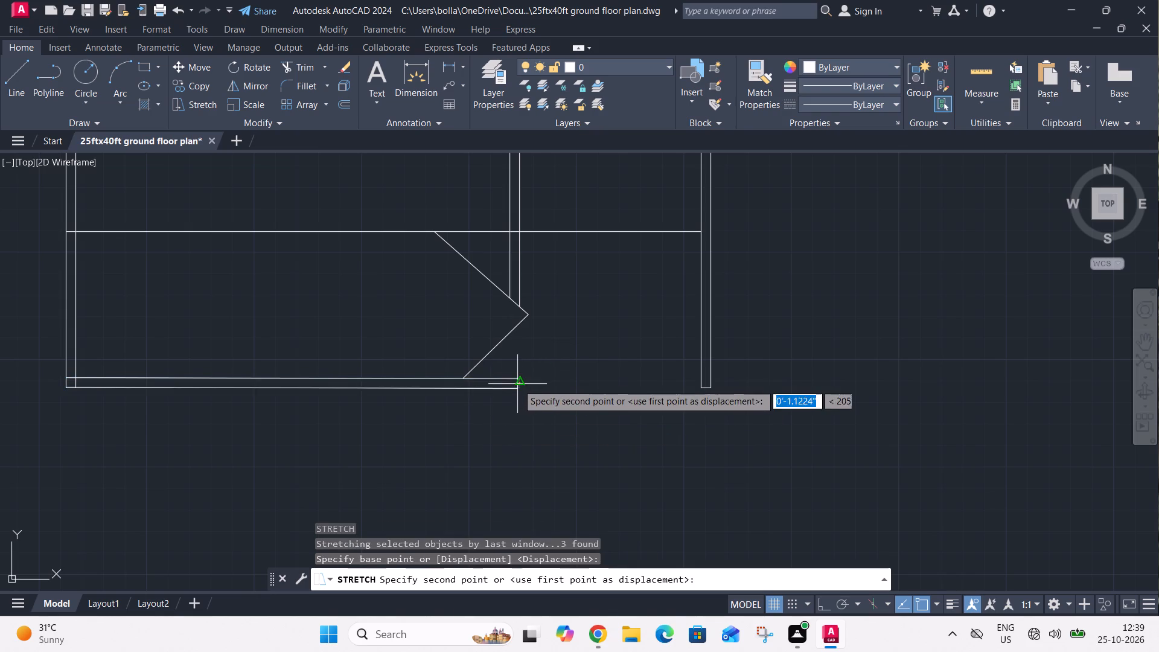
pyautogui.scroll(2, 545, 379)
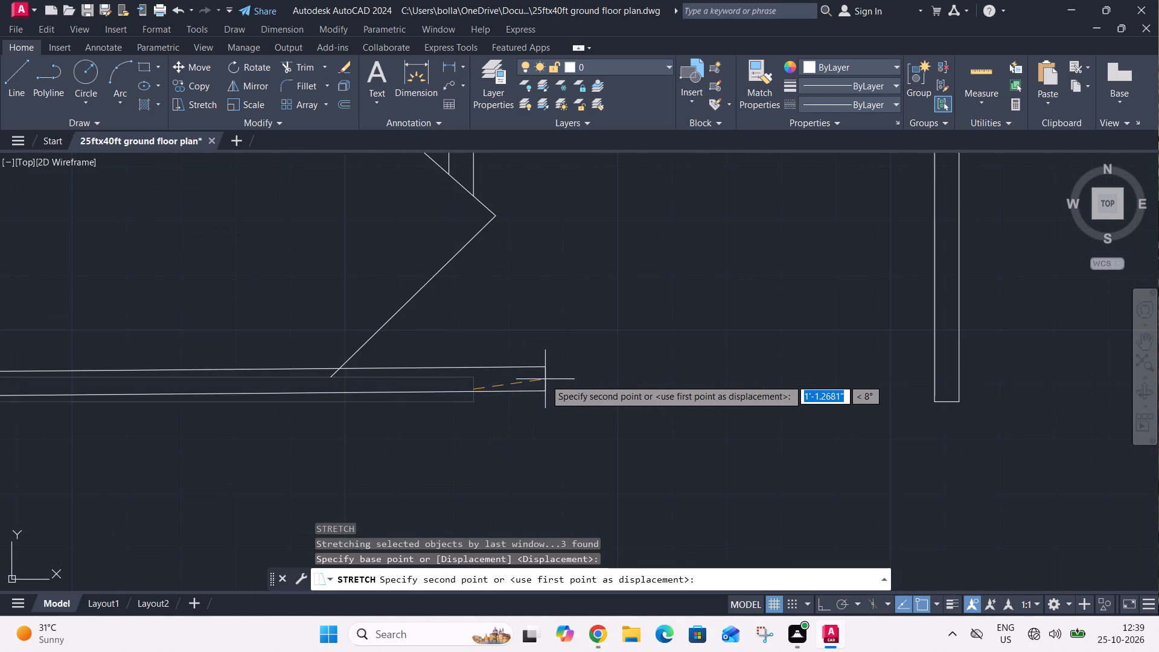
pyautogui.press('F8')
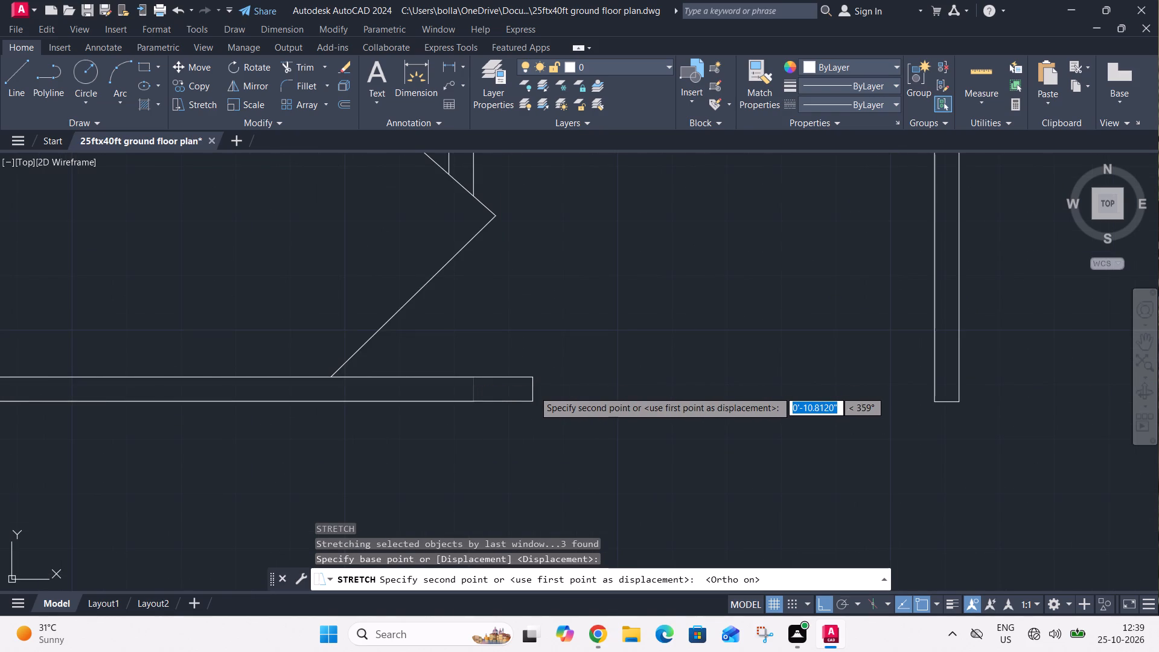
pyautogui.click(523, 388)
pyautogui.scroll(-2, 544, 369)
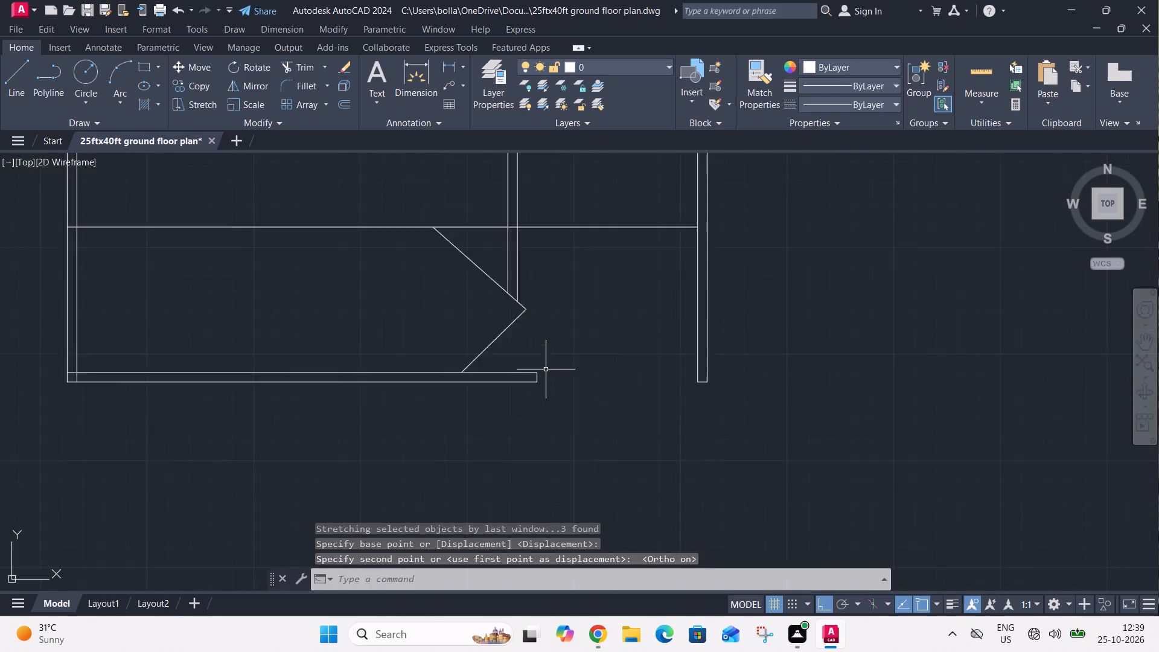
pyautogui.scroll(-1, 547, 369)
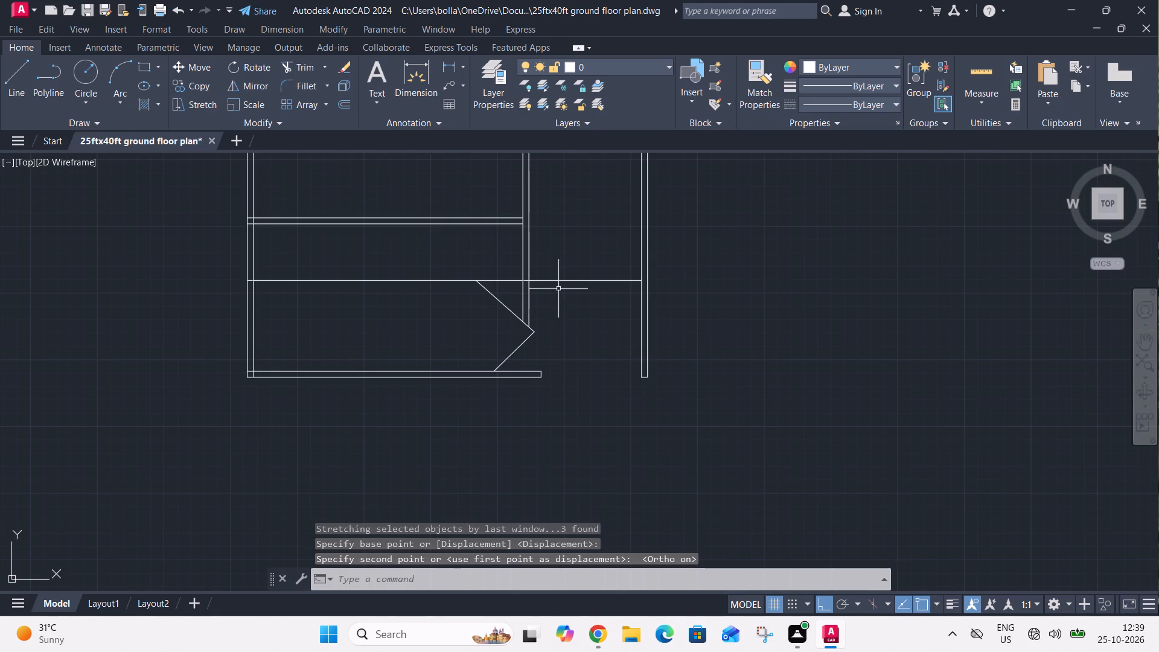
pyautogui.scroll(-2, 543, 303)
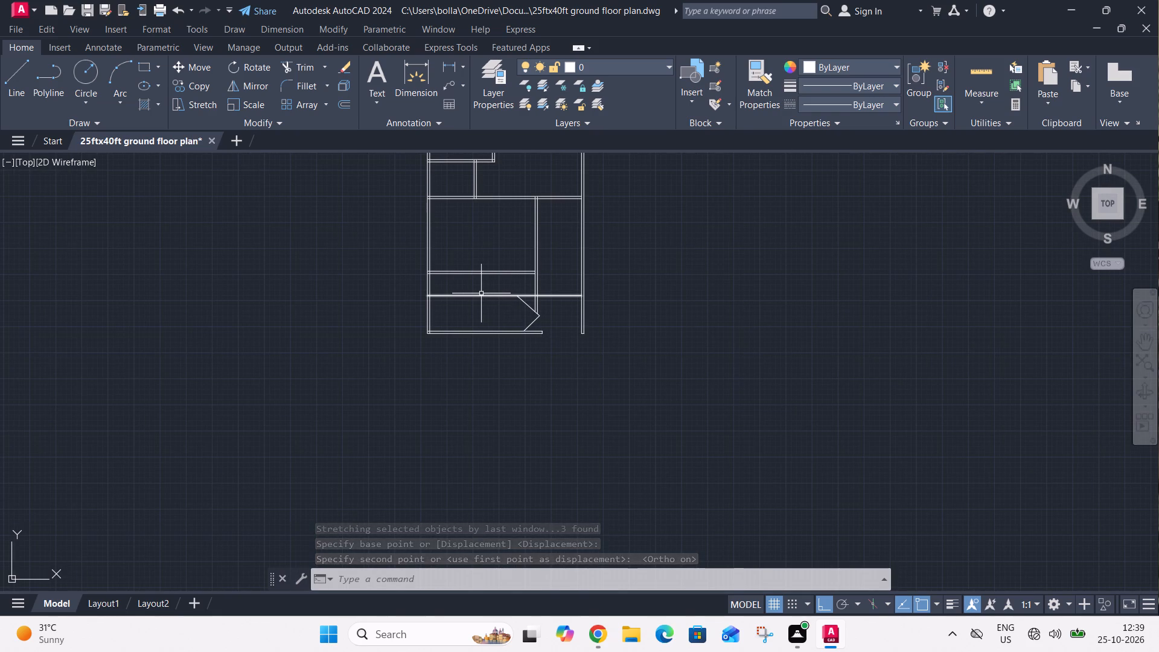
# Trim the lower horizontal line between the upper diagonal's top end and the vertical partition's left face.
pyautogui.moveTo(481, 293); pyautogui.dragTo(460, 341, button='middle')
pyautogui.write('tr')
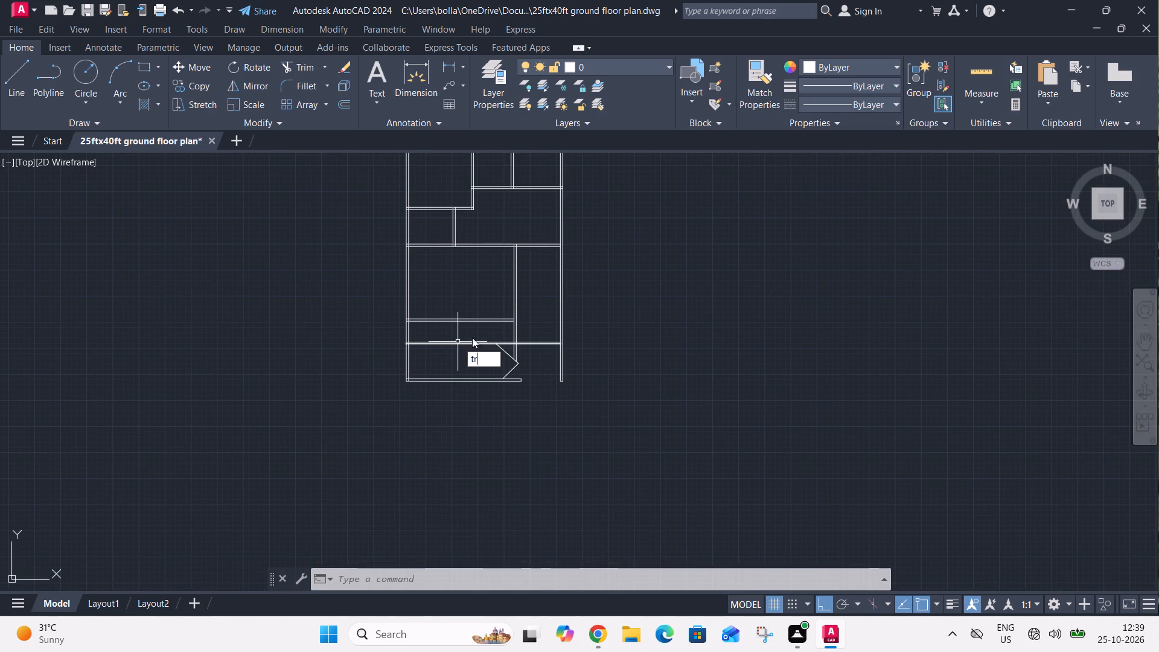
pyautogui.press('space')
pyautogui.scroll(4, 507, 339)
pyautogui.click(507, 339)
pyautogui.click(502, 374)
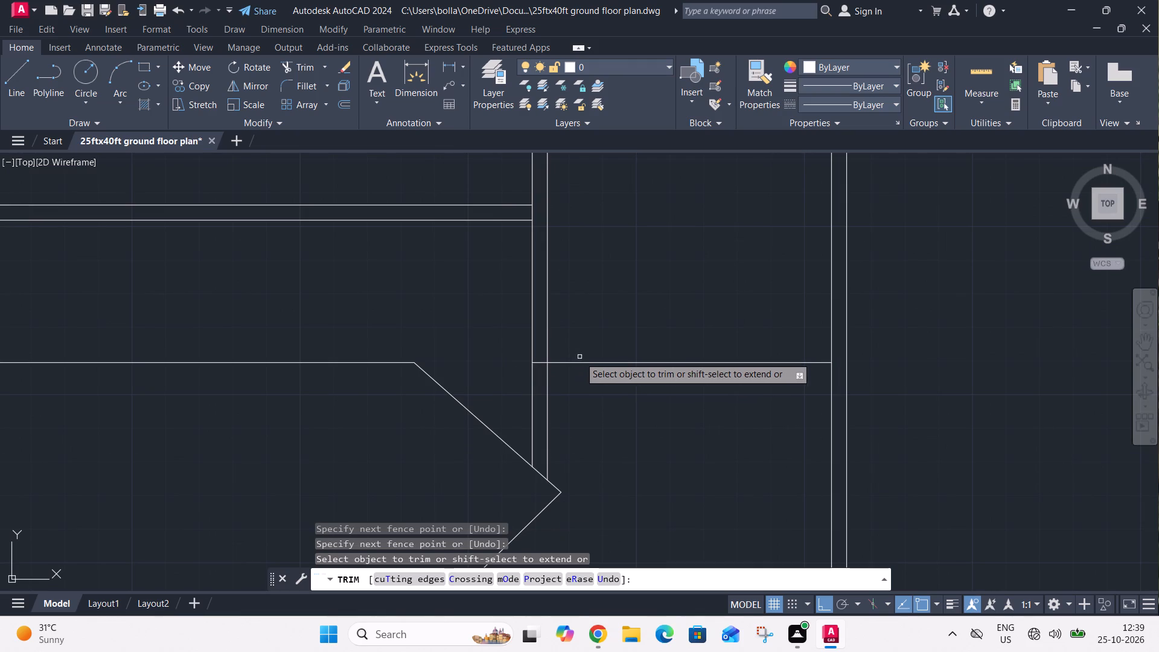
pyautogui.press('Escape')
# Draw a horizontal line from the vertical partition's right face to the right exterior wall's inner face, level with the horizontal partition's upper line.
pyautogui.scroll(-2, 584, 421)
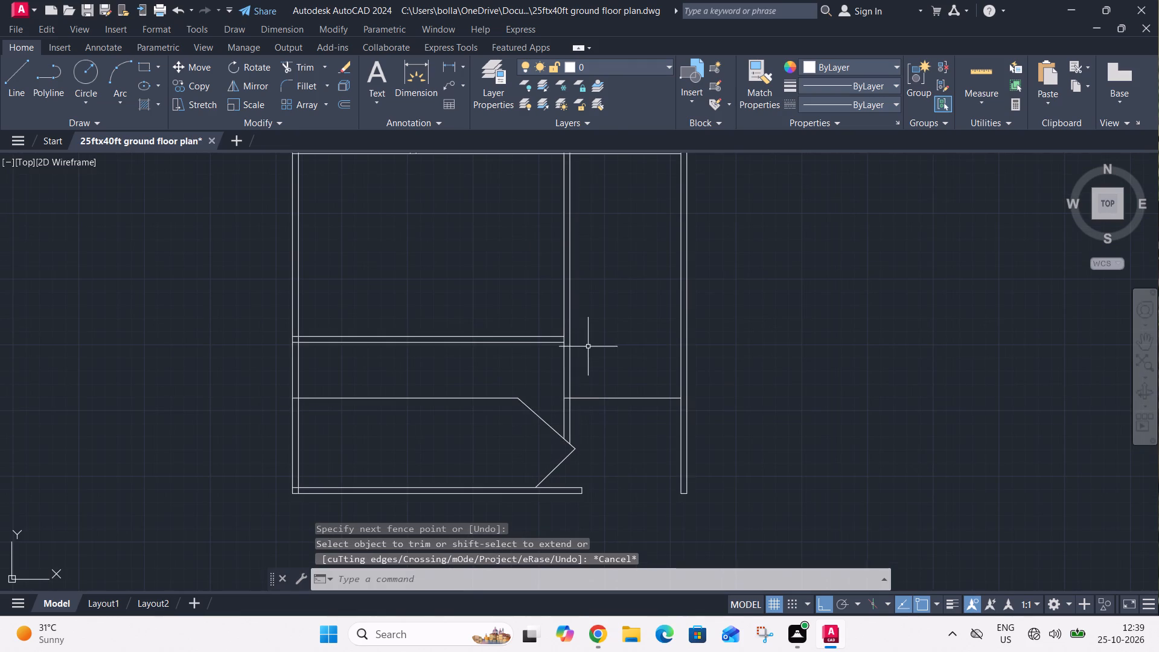
pyautogui.moveTo(593, 337); pyautogui.dragTo(470, 429, button='middle')
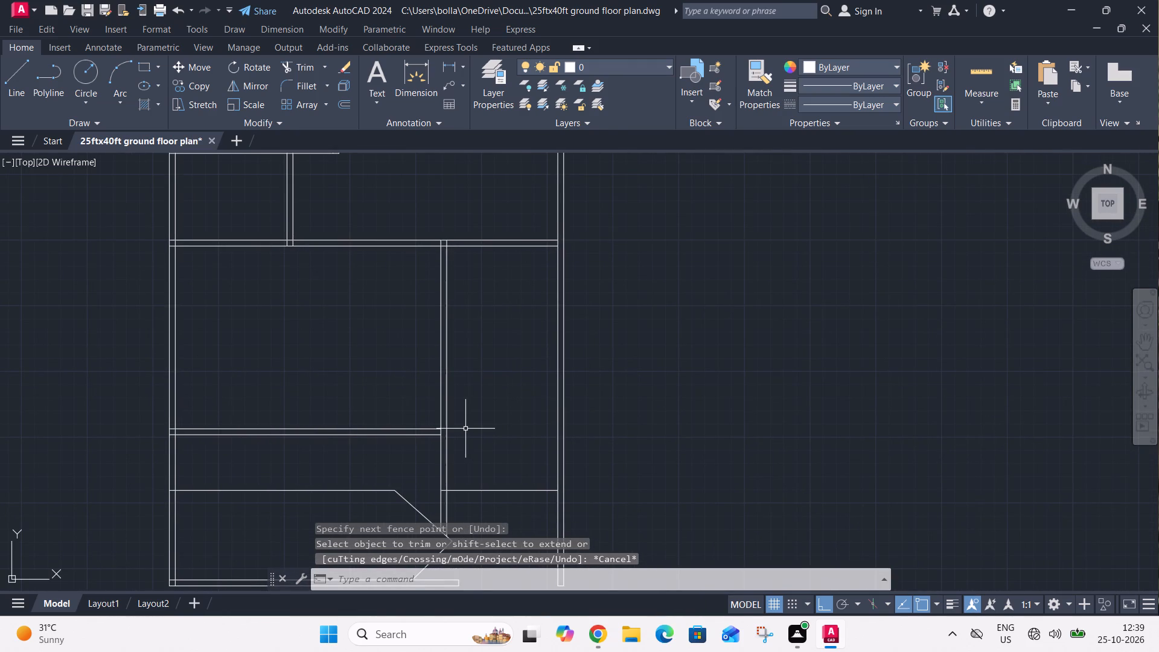
pyautogui.press('l')
pyautogui.press('space')
pyautogui.scroll(4, 436, 432)
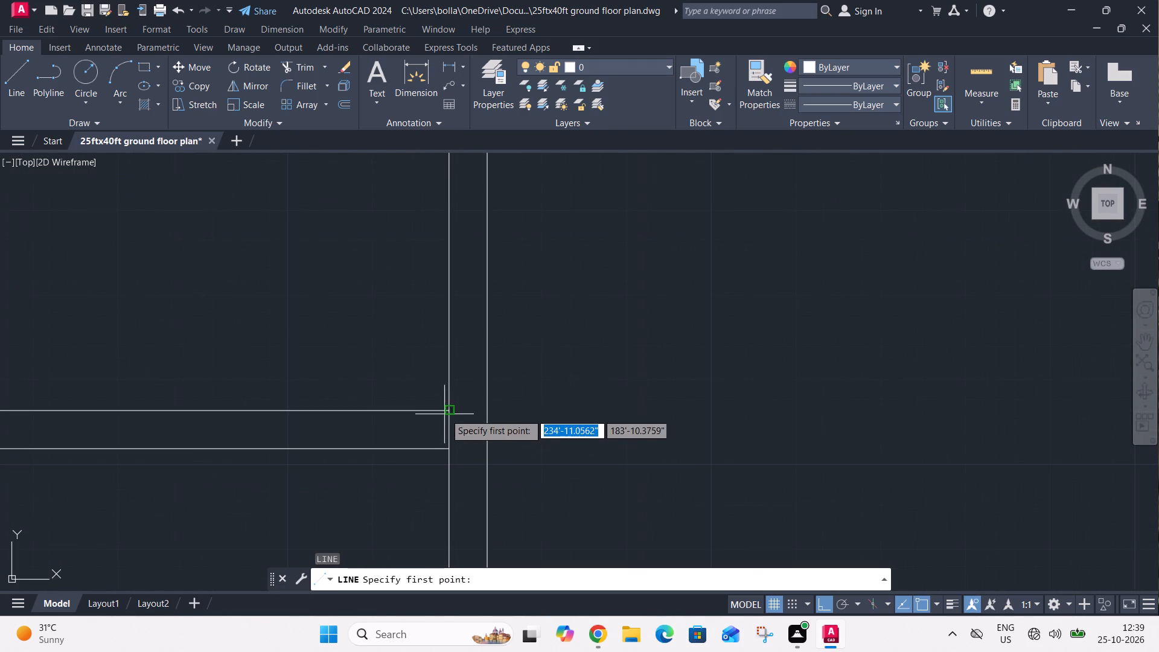
pyautogui.click(490, 414)
pyautogui.scroll(-2, 650, 406)
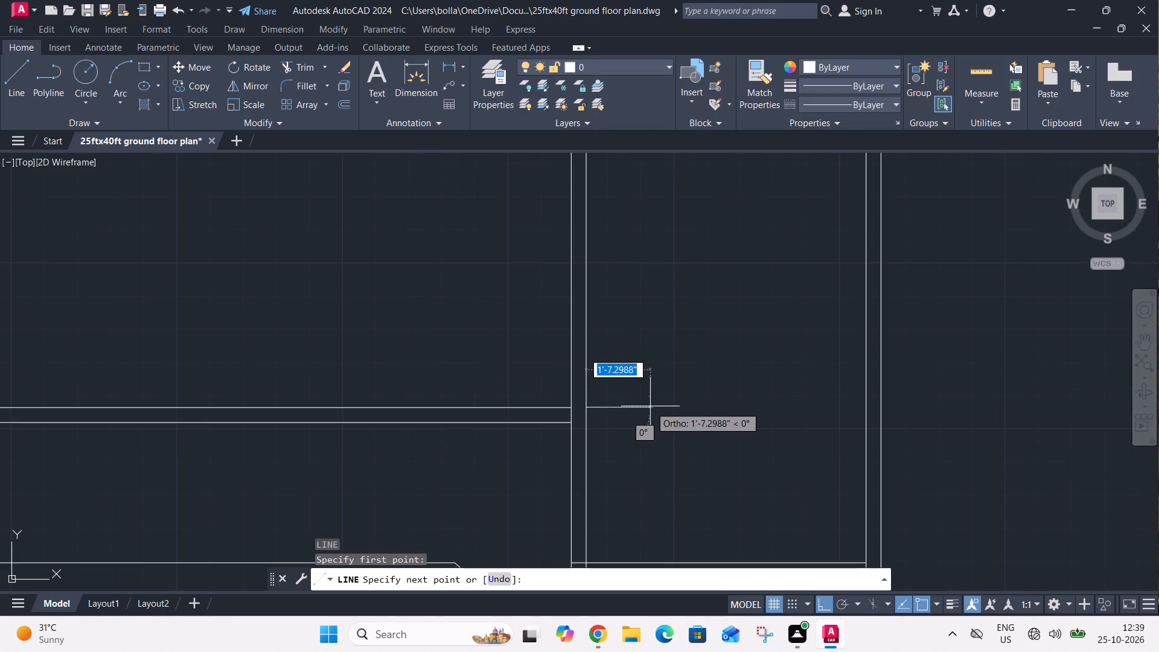
pyautogui.click(866, 406)
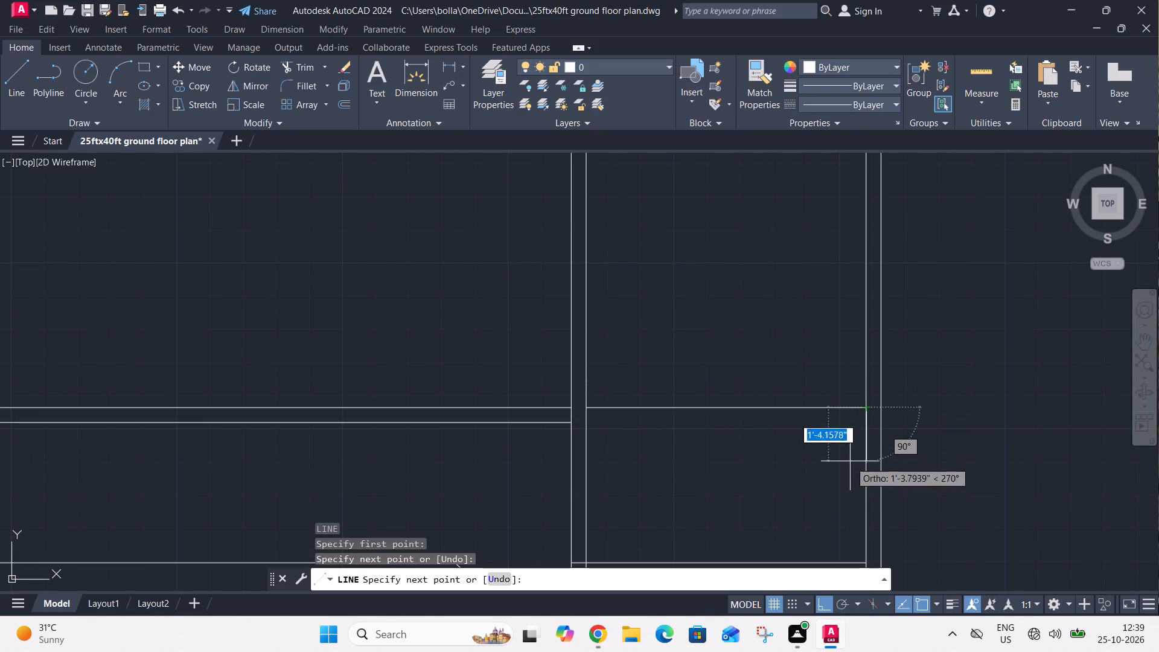
pyautogui.press('Escape')
# Offset the new horizontal line 9" upward for the first stair tread.
pyautogui.press('o')
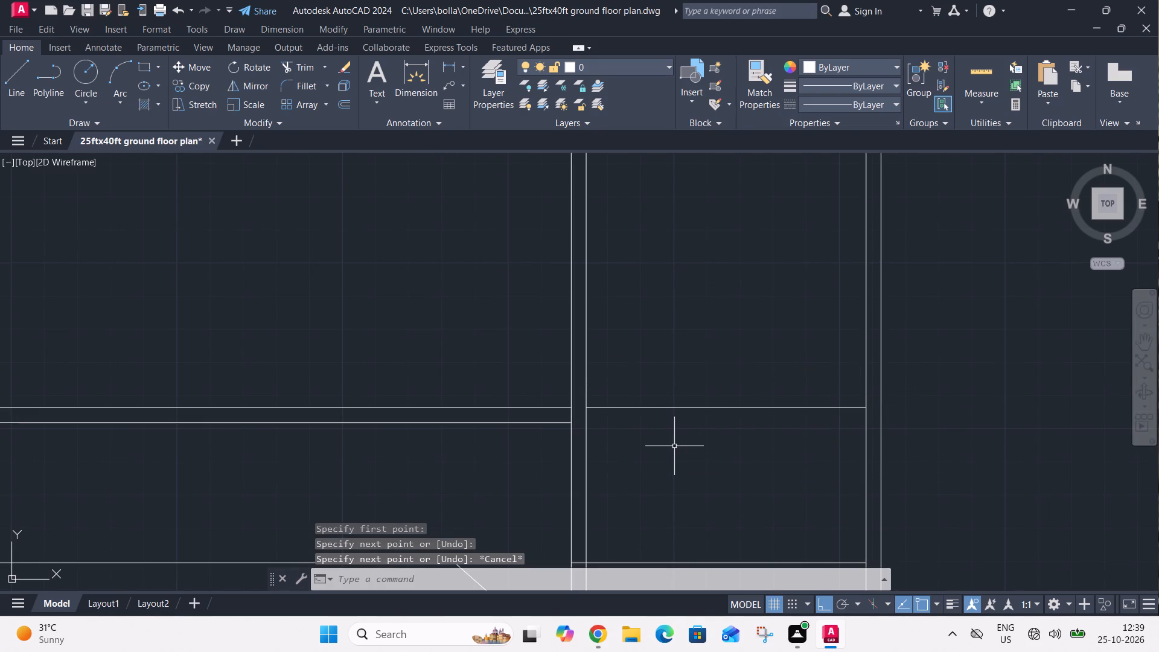
pyautogui.press('space')
pyautogui.write('9"')
pyautogui.press('Return')
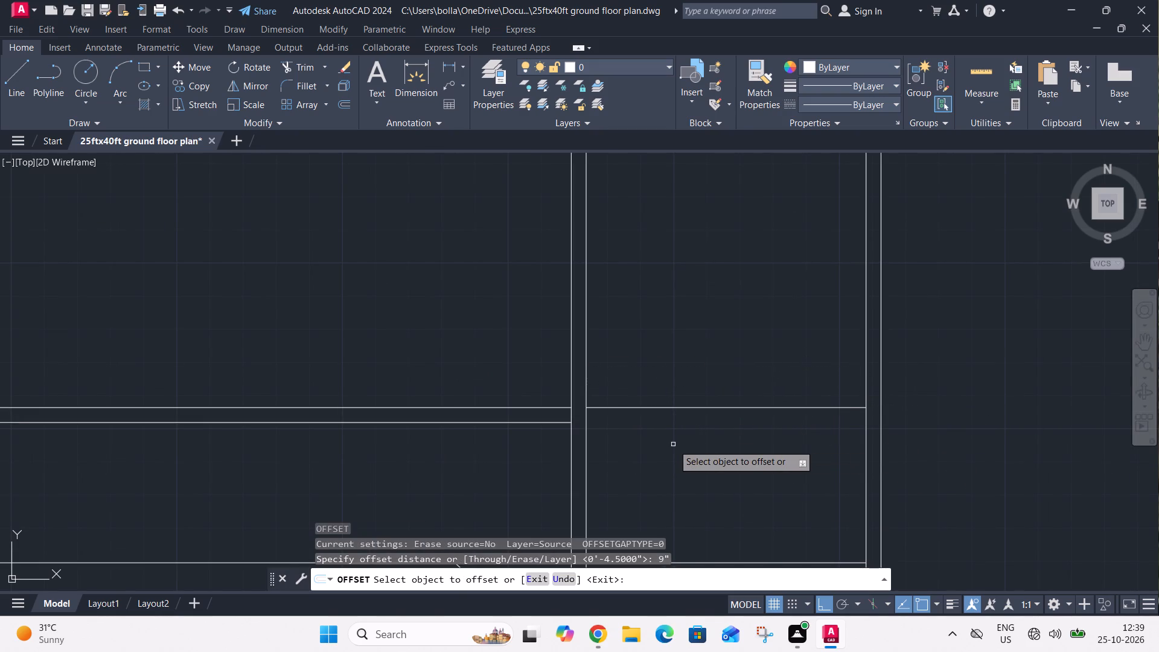
pyautogui.click(689, 409)
pyautogui.click(688, 389)
# Offset the first tread line upward eleven more times at 9" spacing with the Multiple option to fill the stair flight.
pyautogui.click(688, 377)
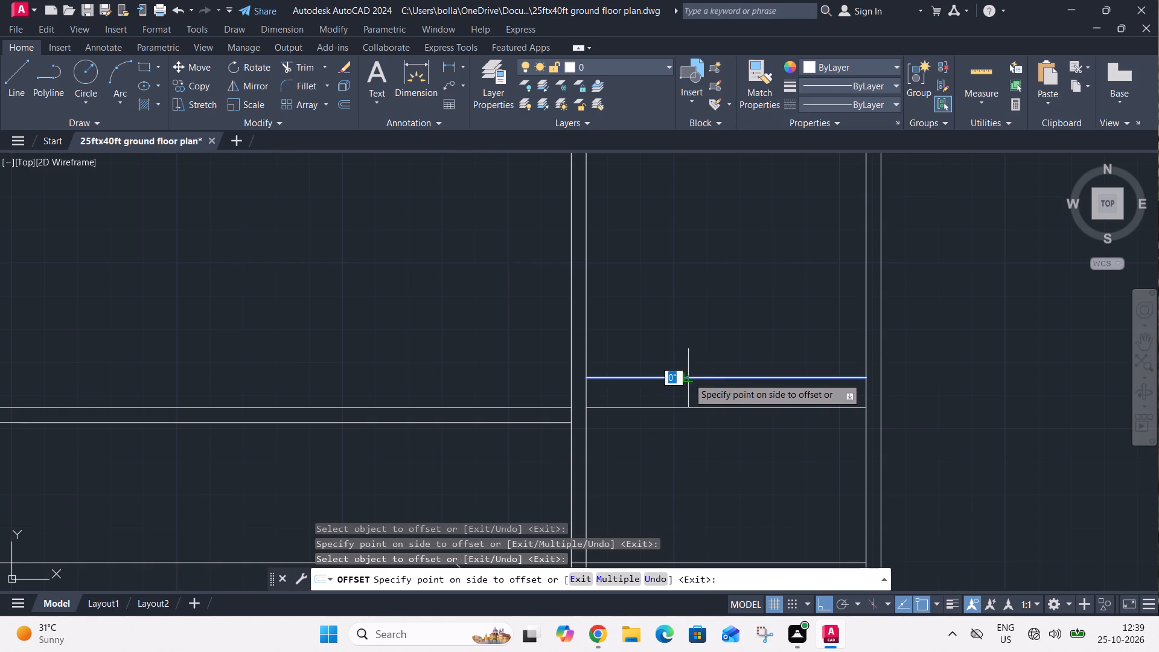
pyautogui.write('m')
pyautogui.press('space')
pyautogui.click(694, 335)
pyautogui.click(695, 331)
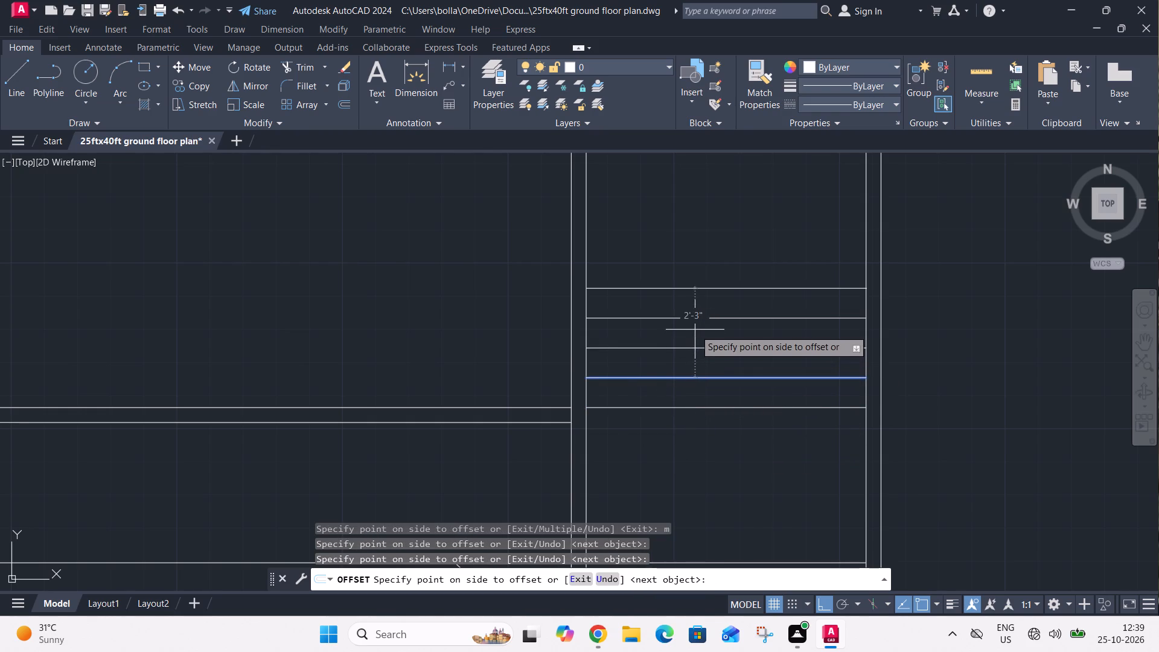
pyautogui.scroll(-3, 695, 328)
pyautogui.click(696, 315)
pyautogui.doubleClick(696, 299)
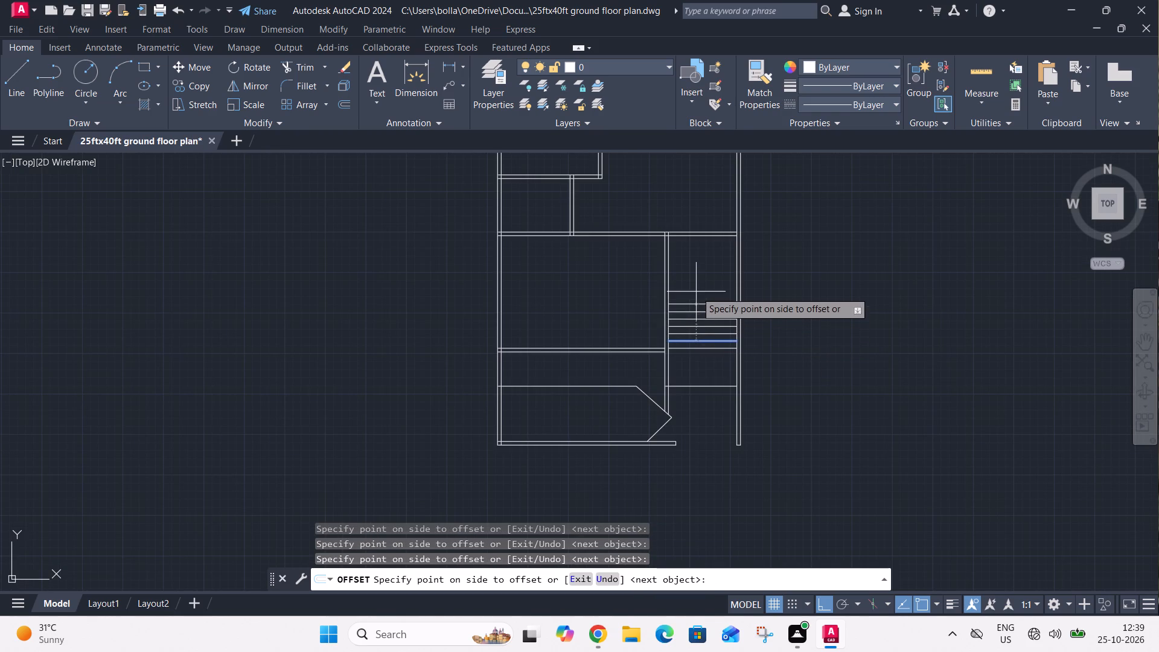
pyautogui.click(696, 292)
pyautogui.click(697, 280)
pyautogui.click(697, 270)
pyautogui.doubleClick(698, 256)
pyautogui.click(698, 251)
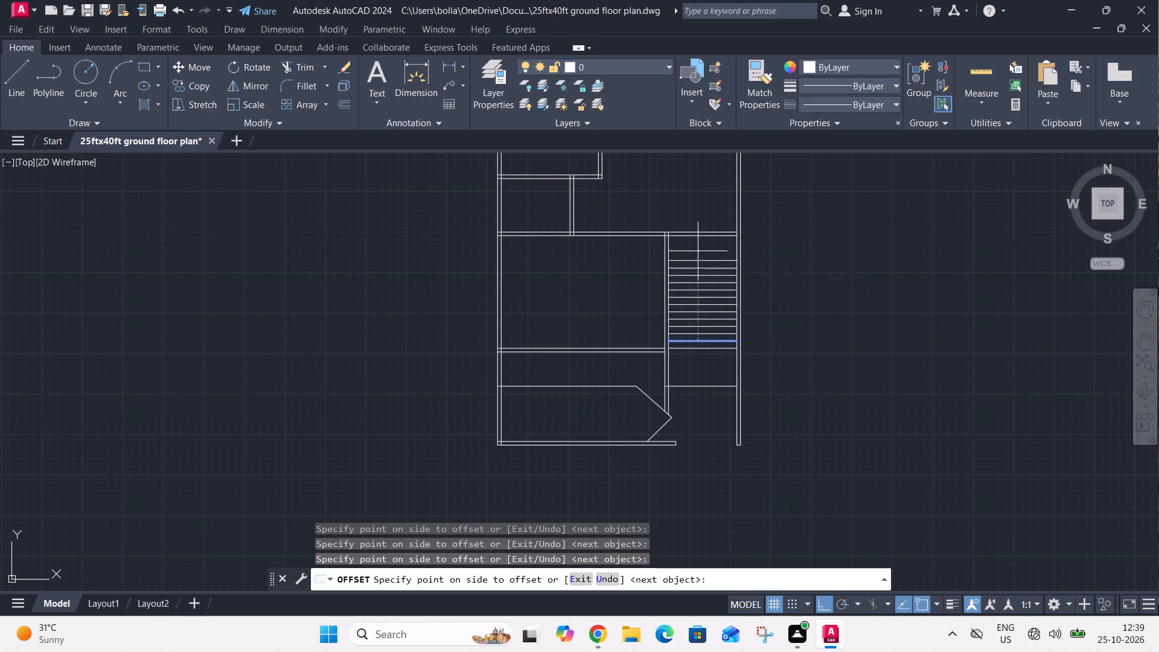
pyautogui.click(698, 249)
pyautogui.press('Escape')
# Measure the clear width between the vertical partition and the right exterior wall with a linear dimension, without placing it.
pyautogui.scroll(2, 703, 258)
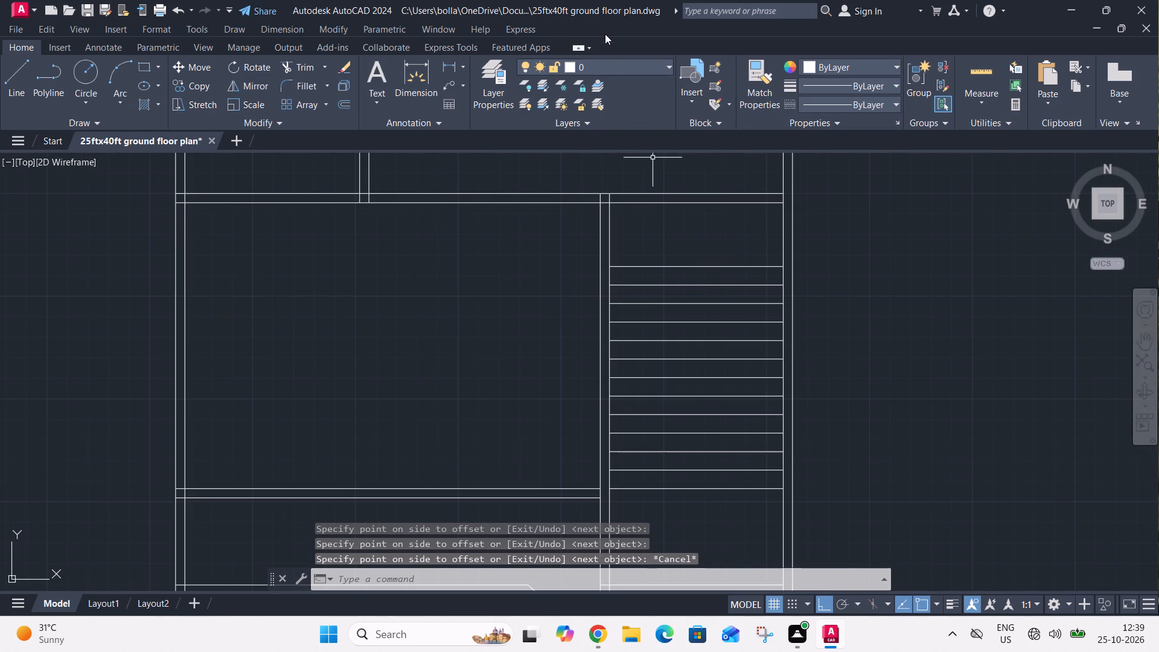
pyautogui.click(449, 61)
pyautogui.click(607, 202)
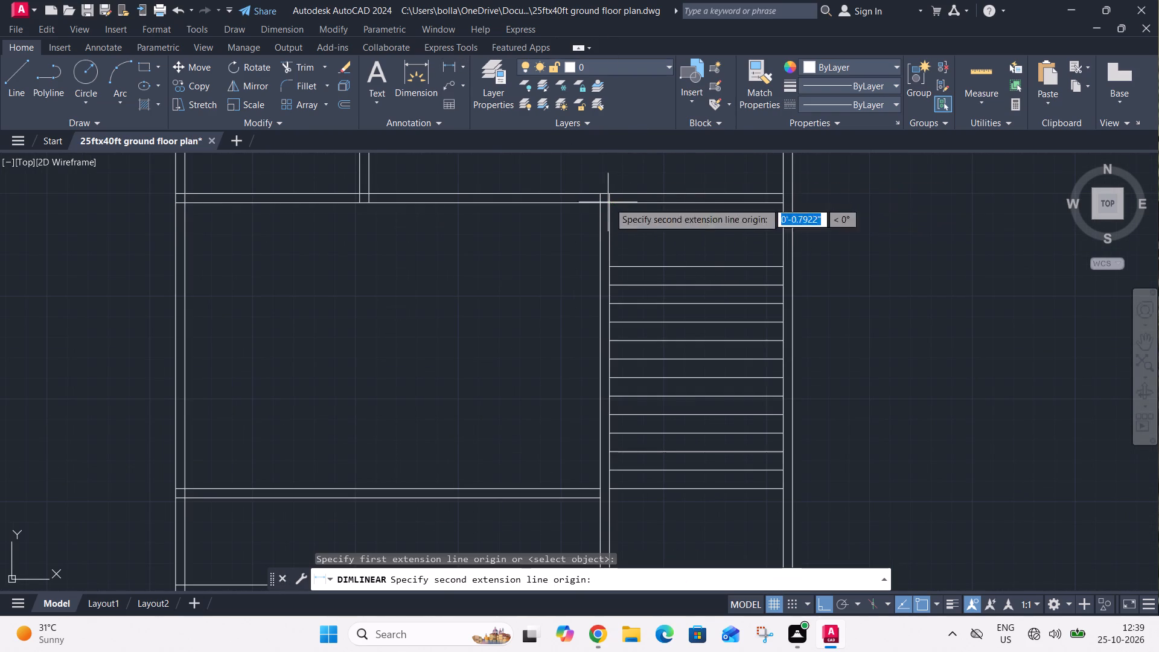
pyautogui.moveTo(783, 203); pyautogui.dragTo(783, 208)
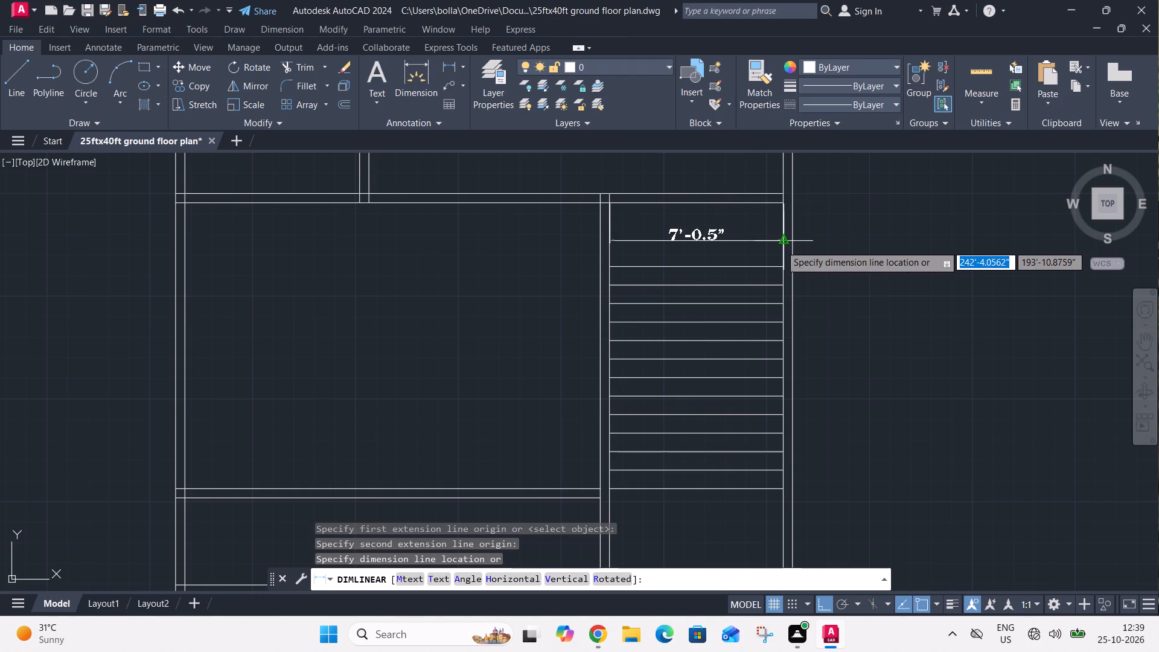
pyautogui.press('Escape')
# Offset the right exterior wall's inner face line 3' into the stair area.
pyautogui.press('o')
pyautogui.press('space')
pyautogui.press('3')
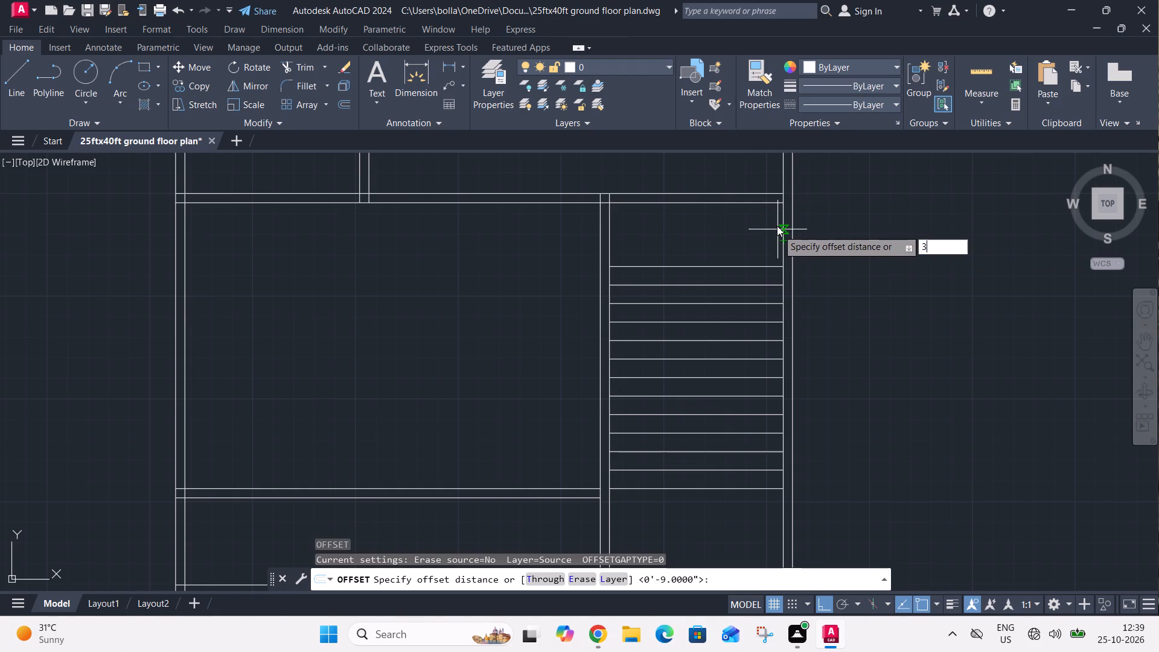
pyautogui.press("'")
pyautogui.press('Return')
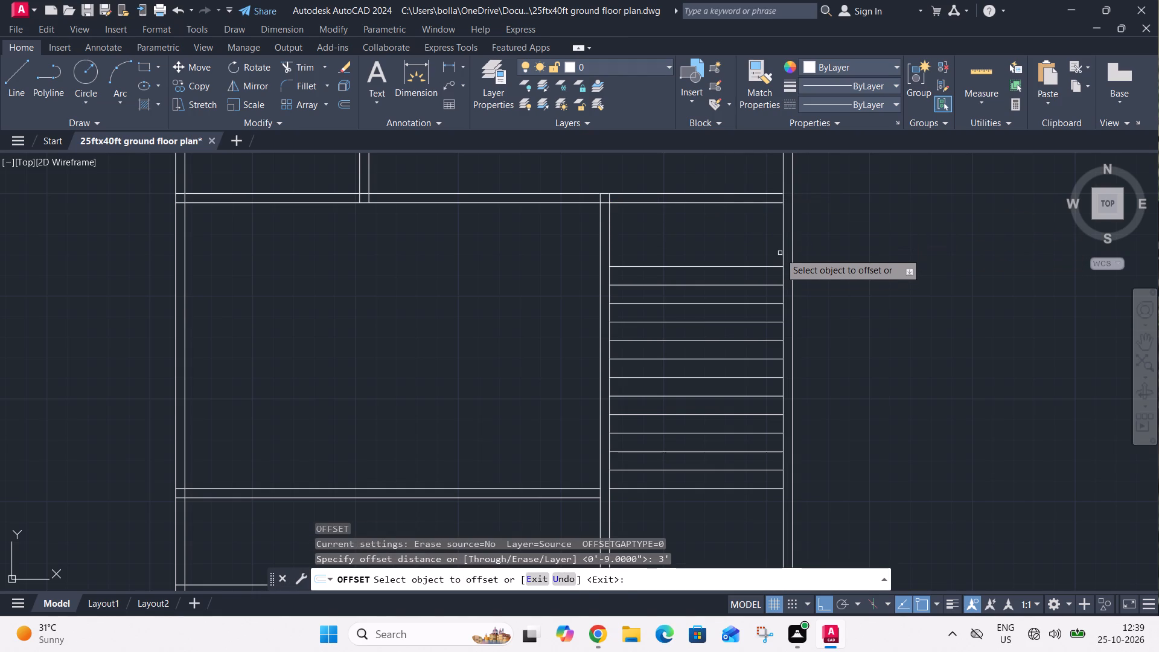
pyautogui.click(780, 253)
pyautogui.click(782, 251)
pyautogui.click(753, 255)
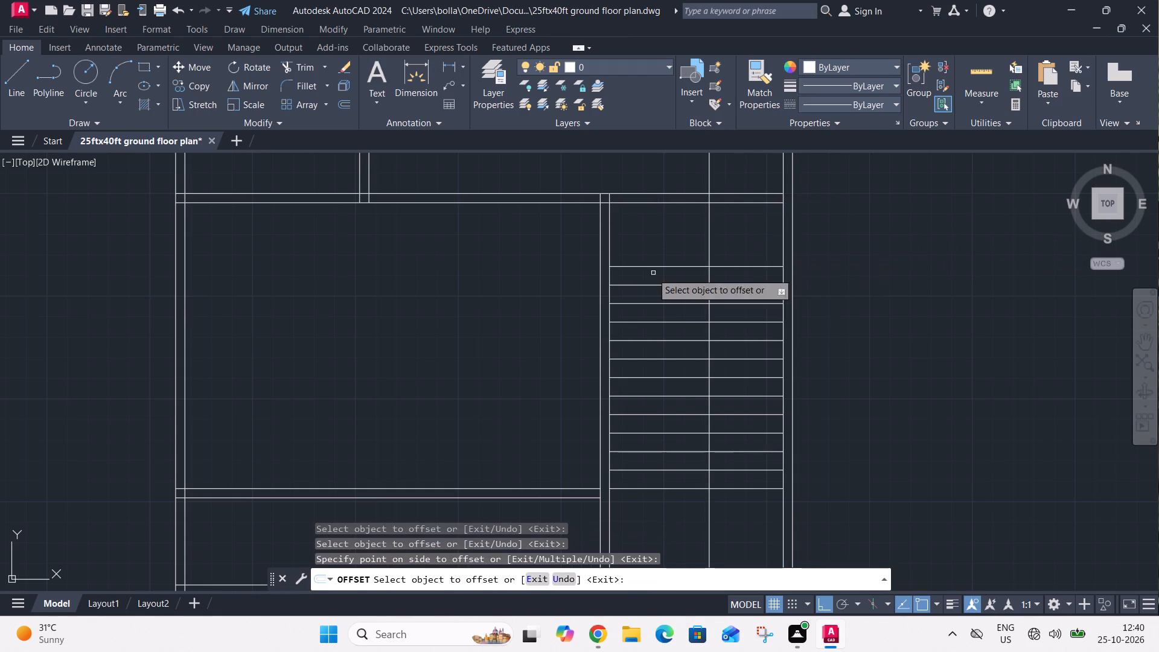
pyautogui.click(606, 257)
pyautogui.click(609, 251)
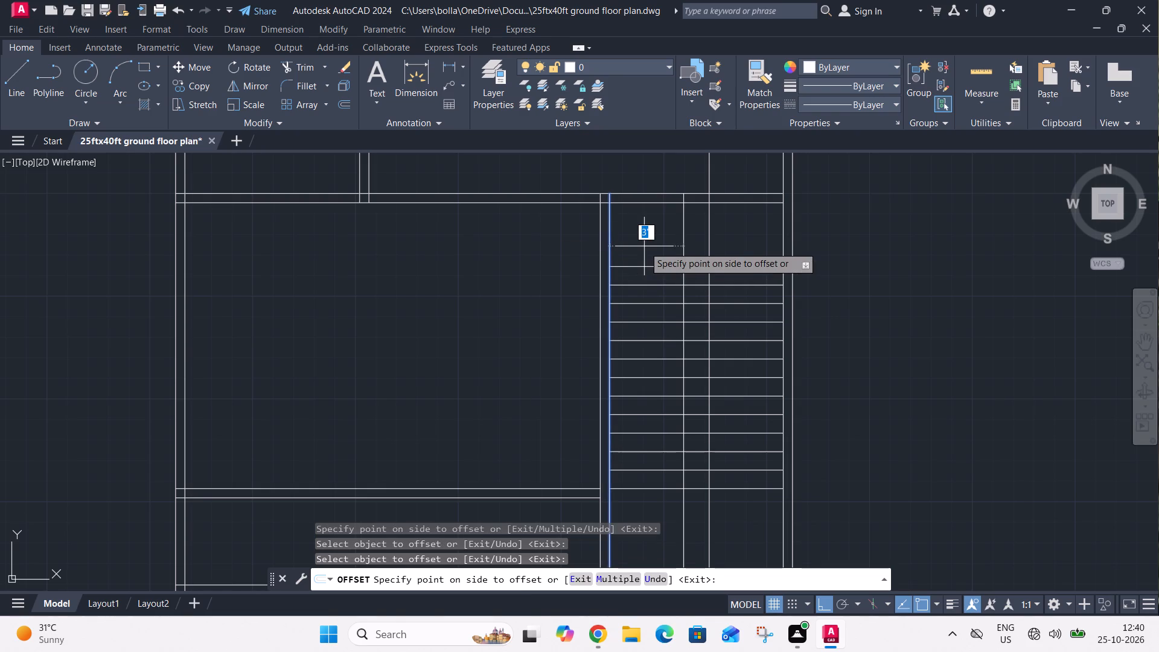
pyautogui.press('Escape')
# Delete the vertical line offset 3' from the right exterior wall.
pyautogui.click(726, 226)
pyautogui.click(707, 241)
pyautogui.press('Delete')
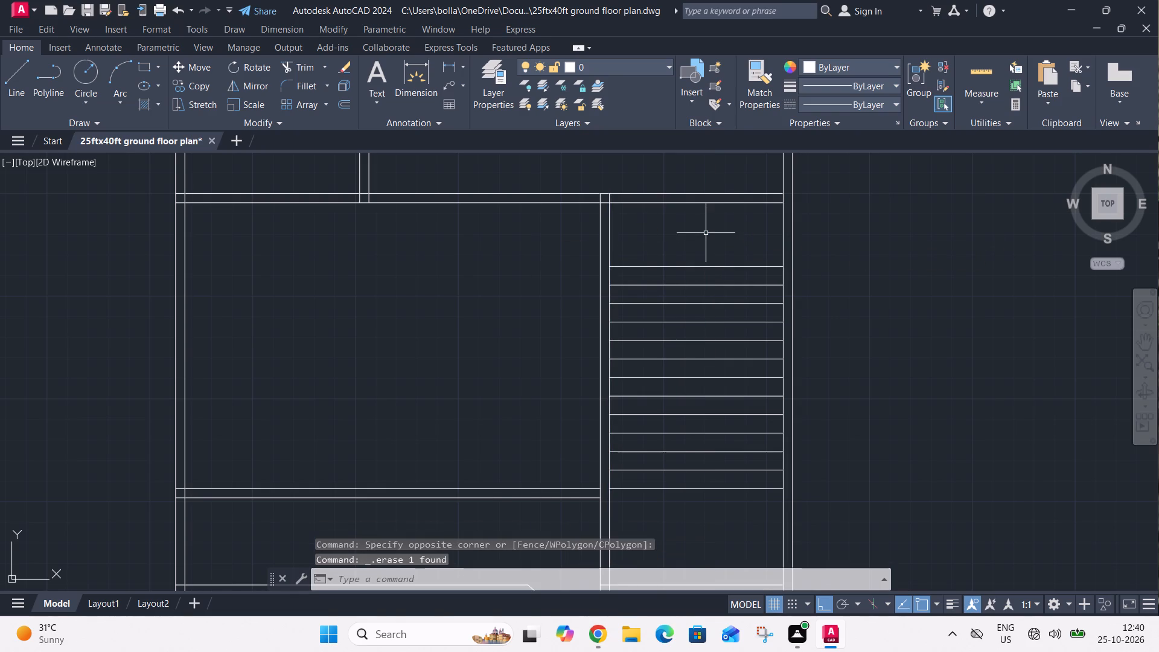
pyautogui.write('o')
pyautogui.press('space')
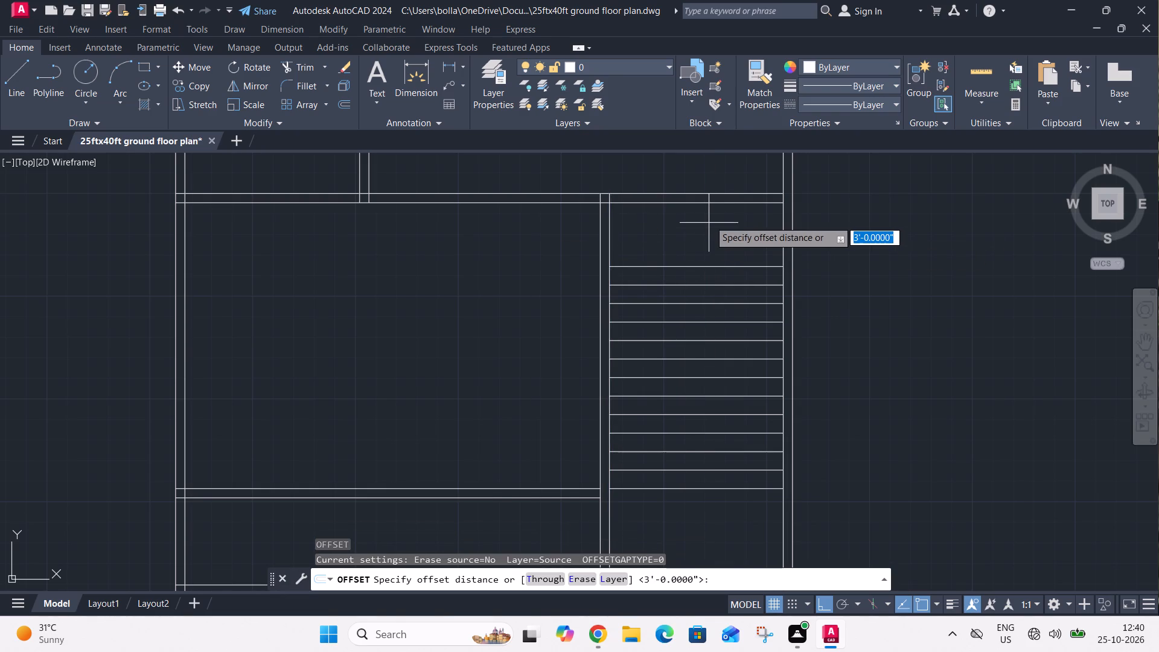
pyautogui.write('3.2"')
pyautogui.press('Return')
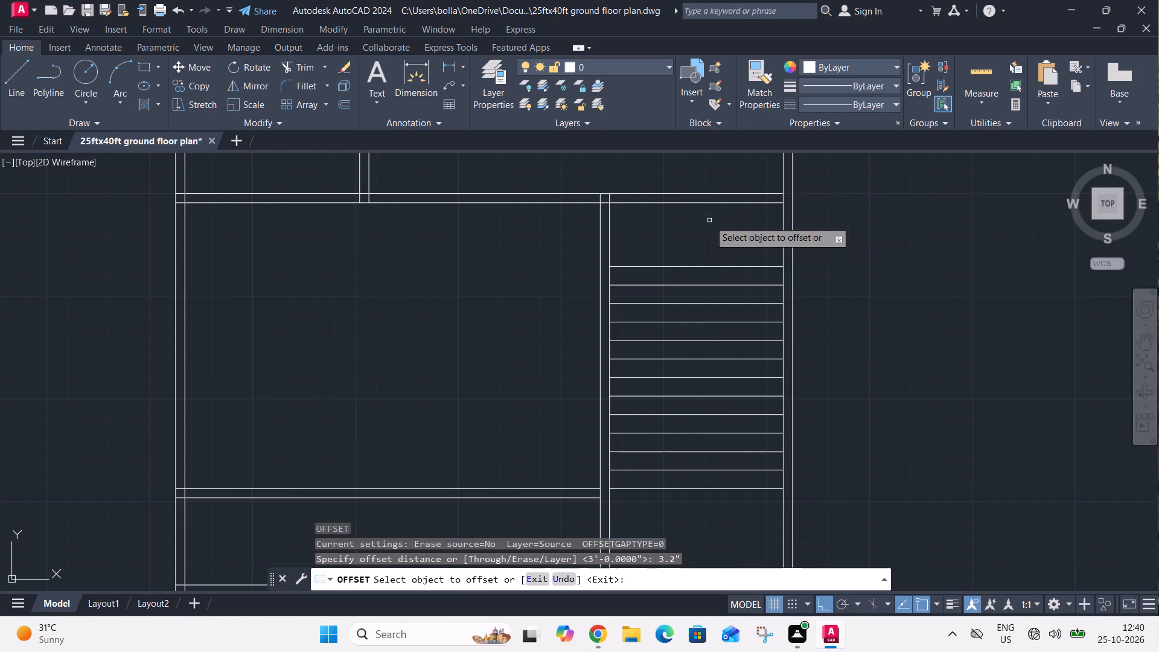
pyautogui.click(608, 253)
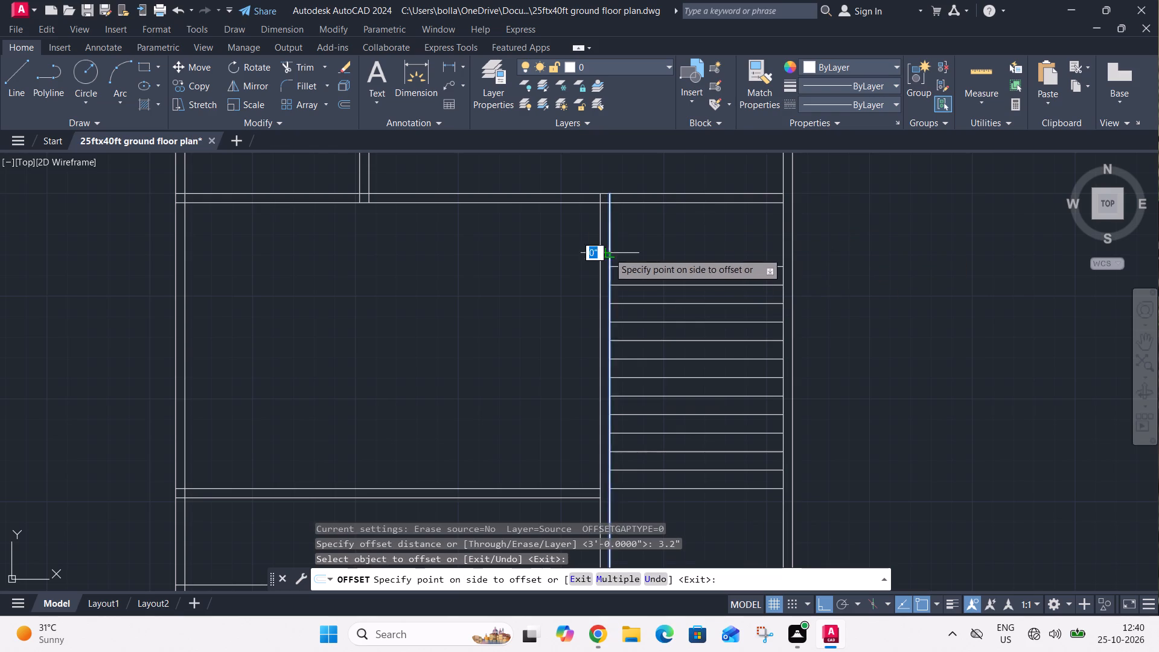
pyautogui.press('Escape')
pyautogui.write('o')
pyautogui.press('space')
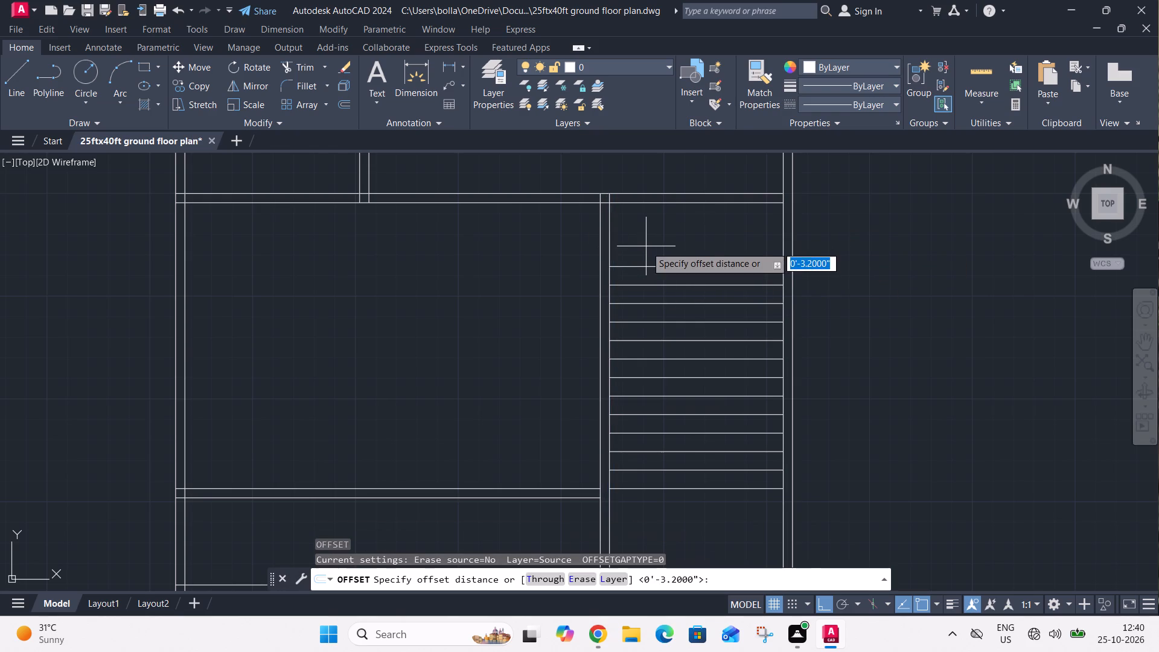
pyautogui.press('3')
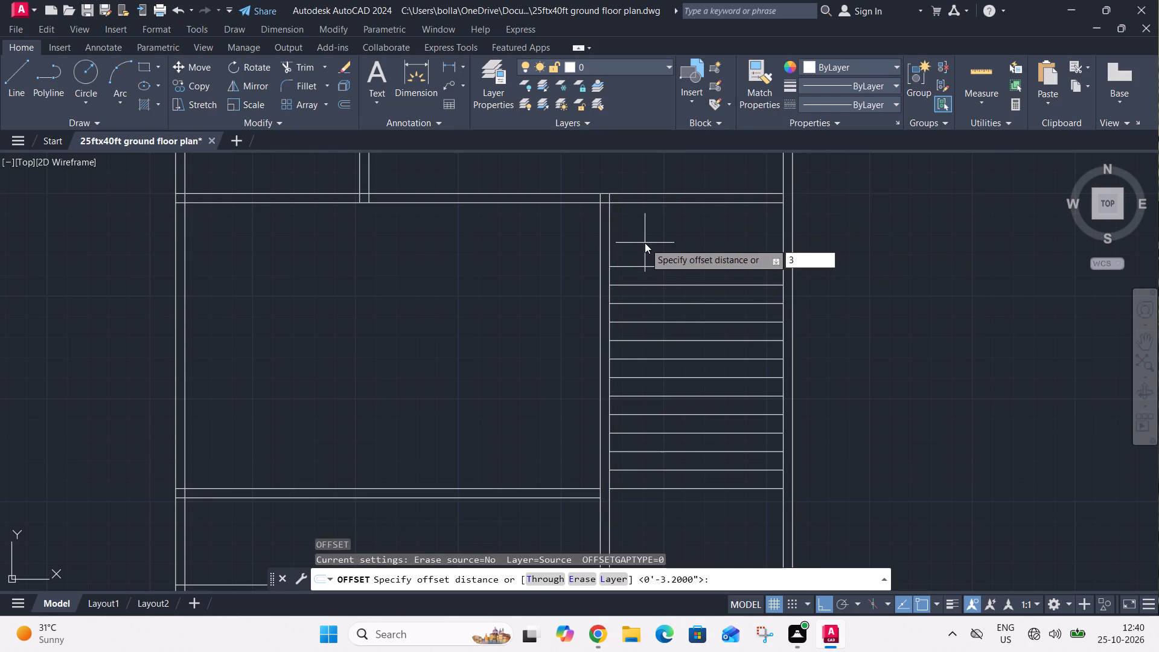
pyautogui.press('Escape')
# Draw a 9' vertical centre line through the stair, from the bottom tread line's midpoint to the top tread line's midpoint.
pyautogui.write('l')
pyautogui.press('space')
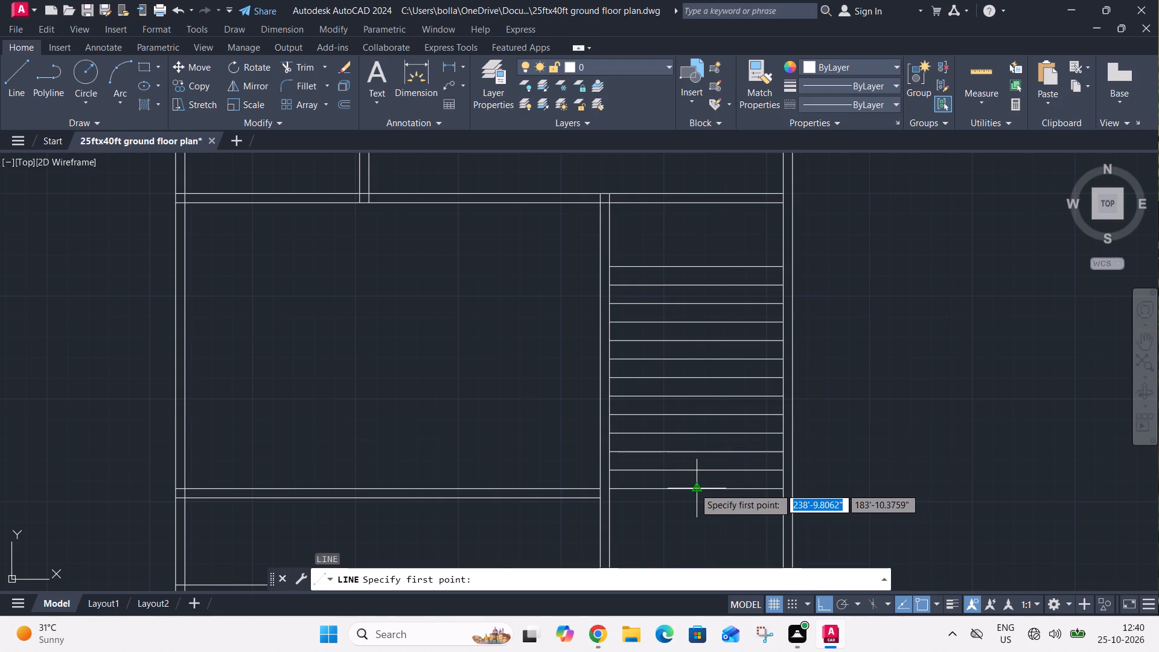
pyautogui.moveTo(694, 488); pyautogui.dragTo(694, 476)
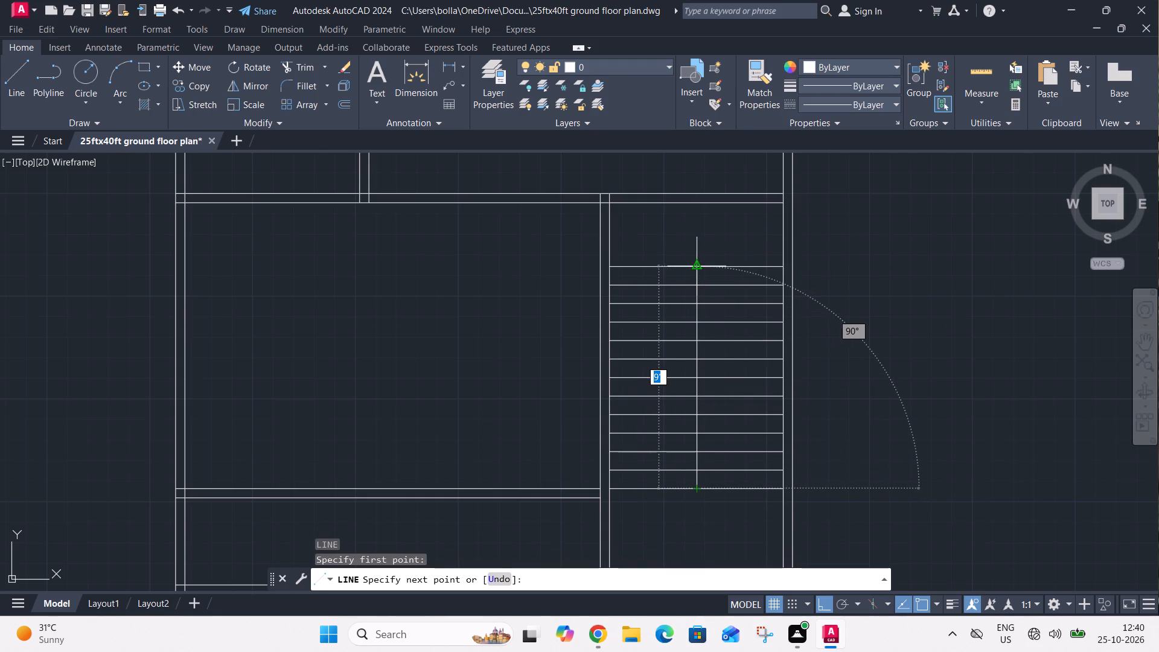
pyautogui.click(697, 263)
pyautogui.press('Escape')
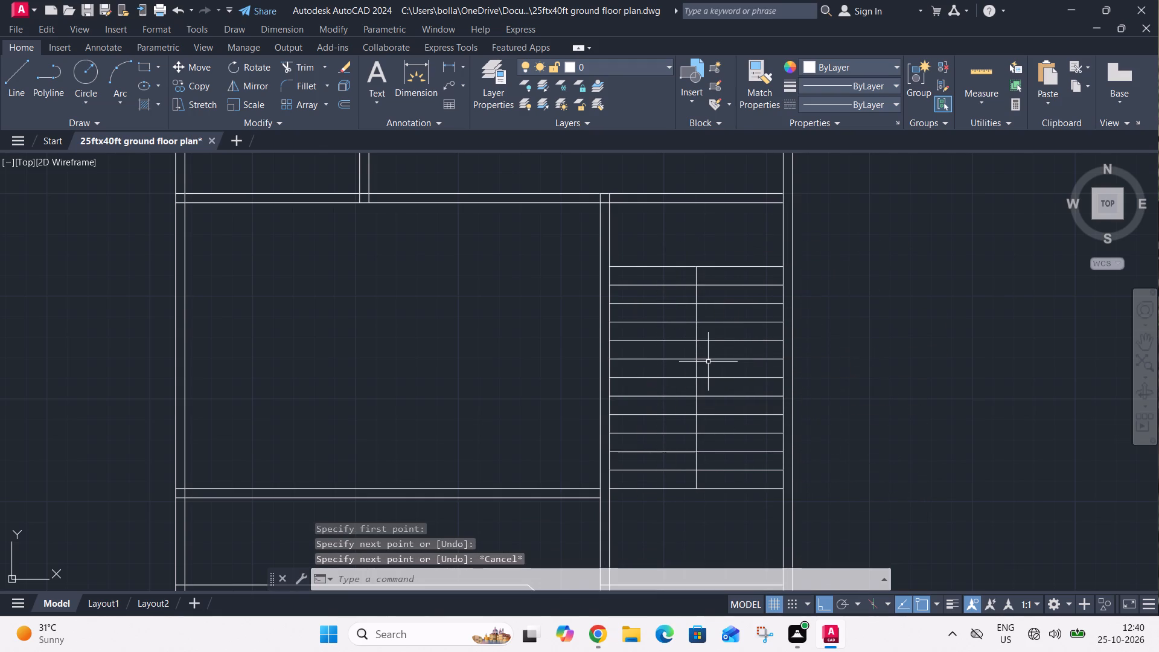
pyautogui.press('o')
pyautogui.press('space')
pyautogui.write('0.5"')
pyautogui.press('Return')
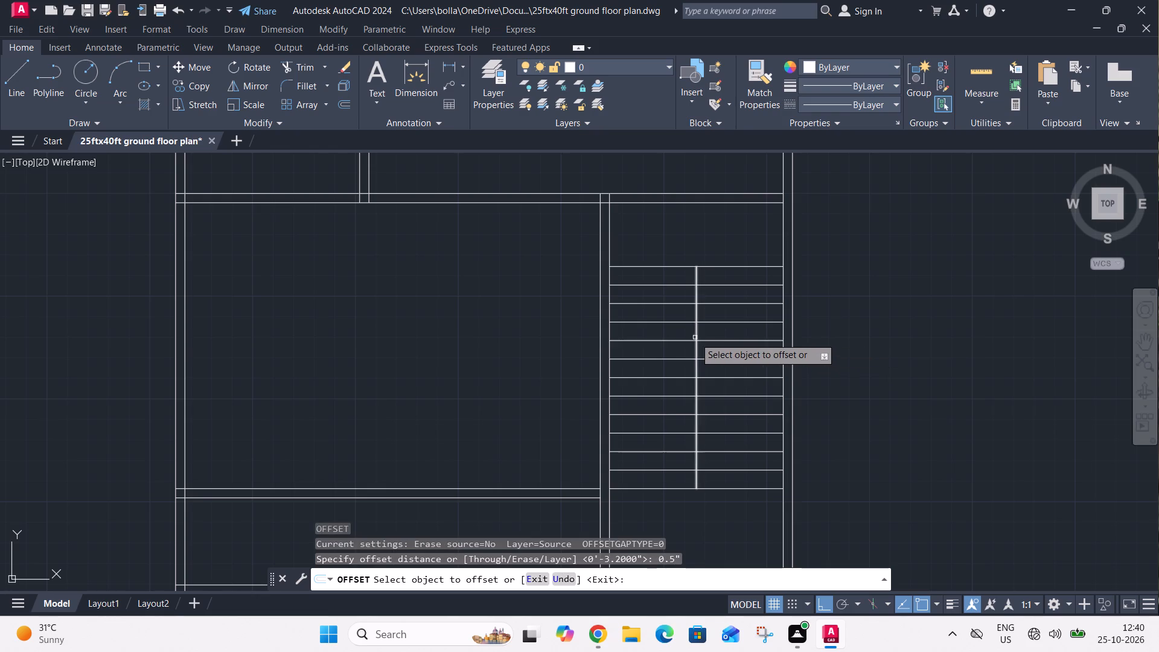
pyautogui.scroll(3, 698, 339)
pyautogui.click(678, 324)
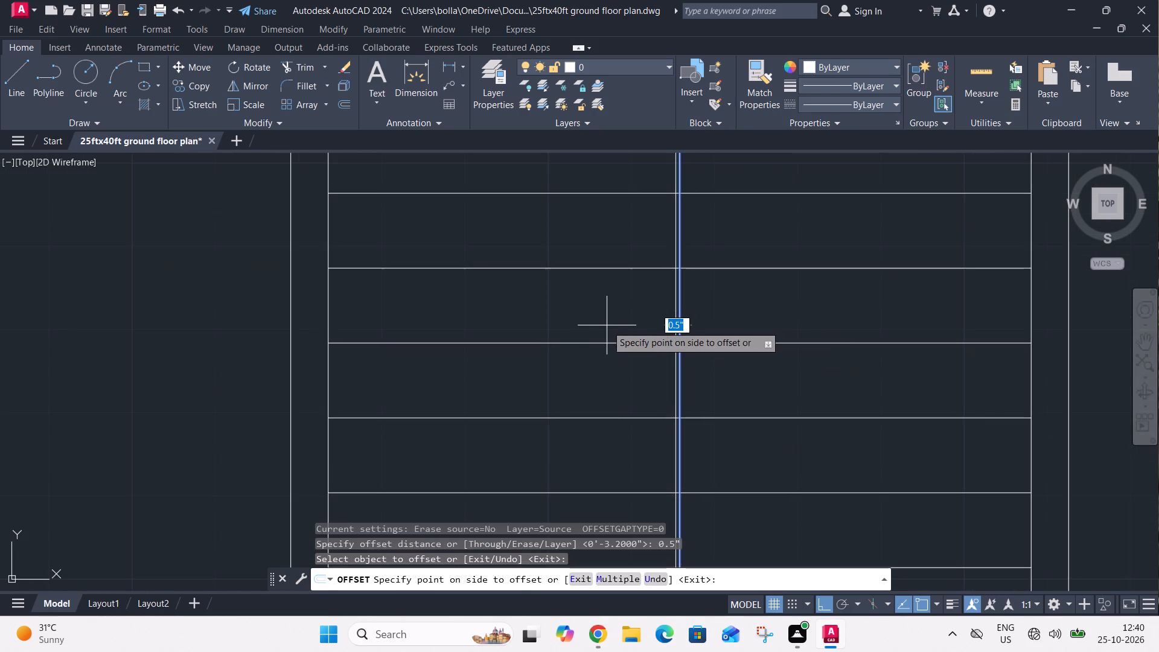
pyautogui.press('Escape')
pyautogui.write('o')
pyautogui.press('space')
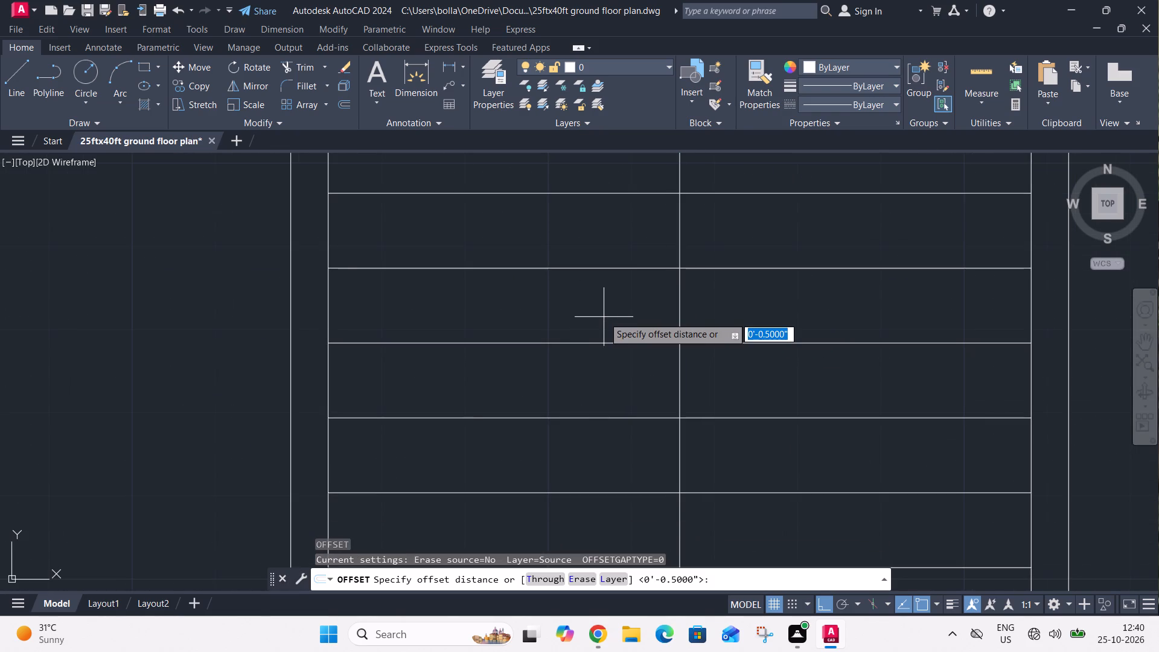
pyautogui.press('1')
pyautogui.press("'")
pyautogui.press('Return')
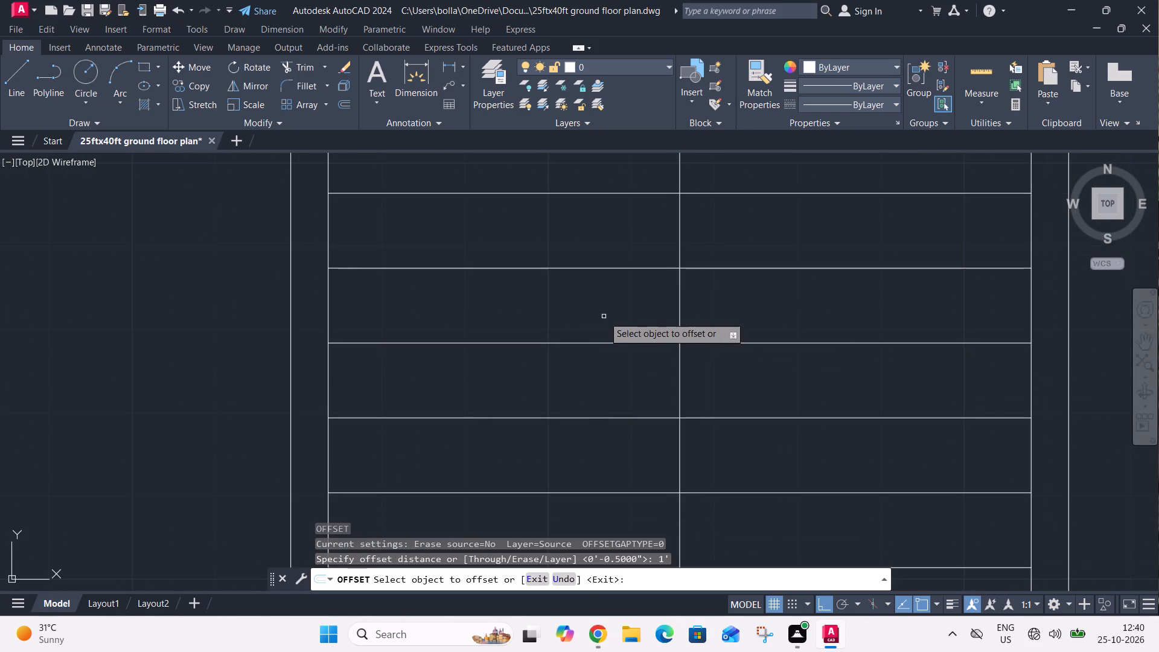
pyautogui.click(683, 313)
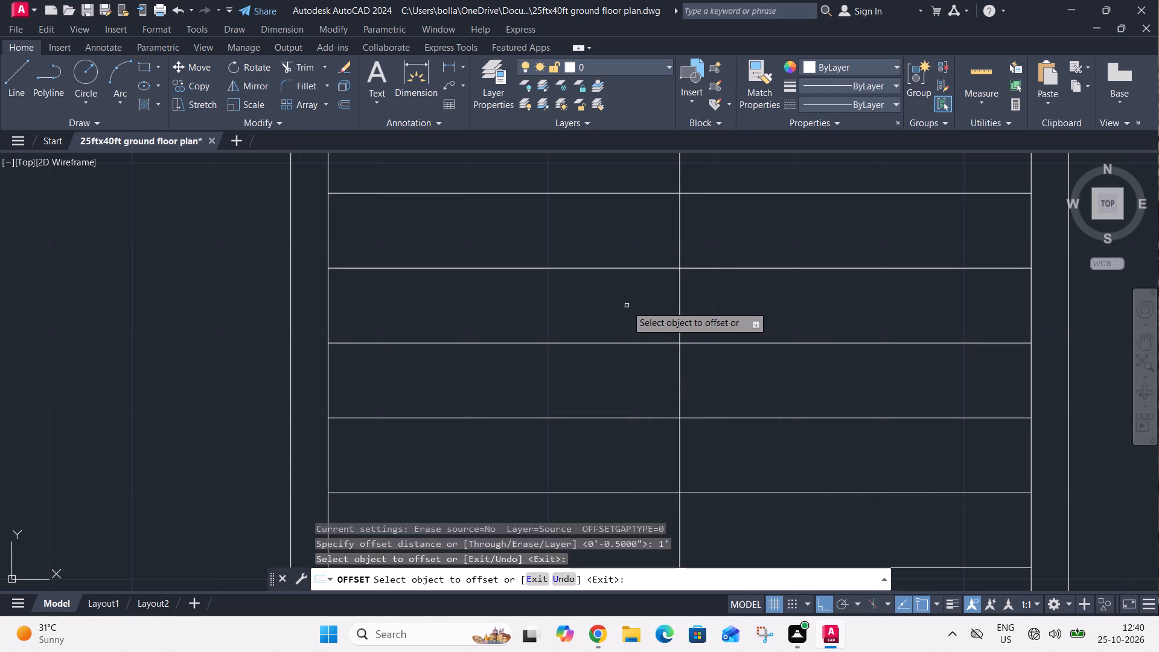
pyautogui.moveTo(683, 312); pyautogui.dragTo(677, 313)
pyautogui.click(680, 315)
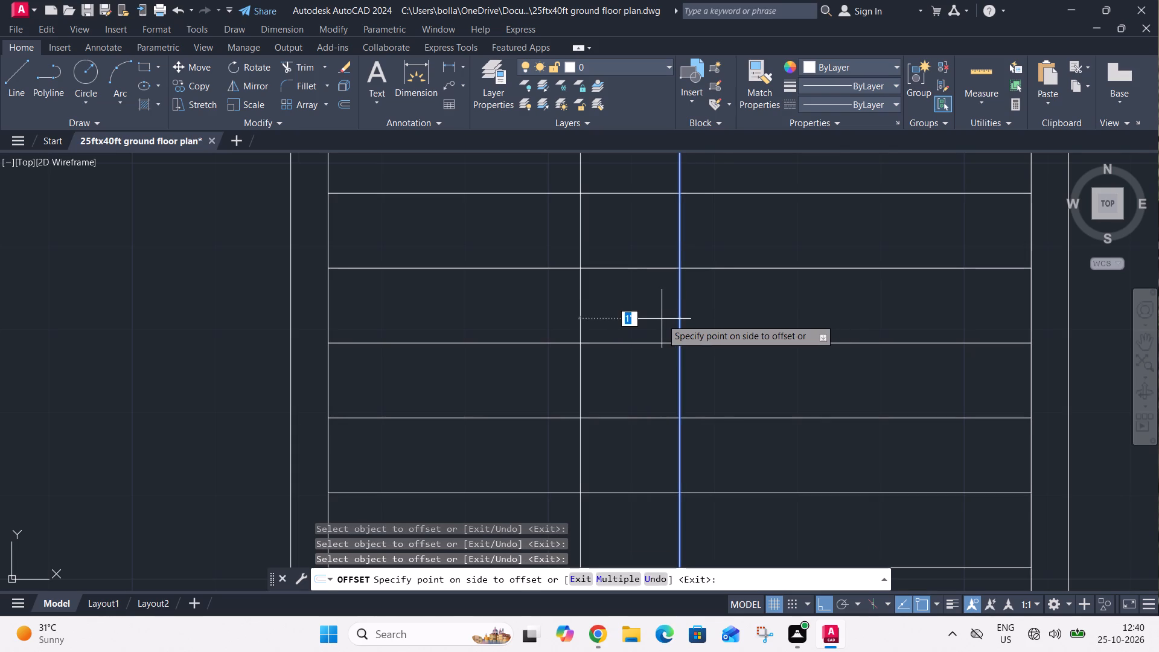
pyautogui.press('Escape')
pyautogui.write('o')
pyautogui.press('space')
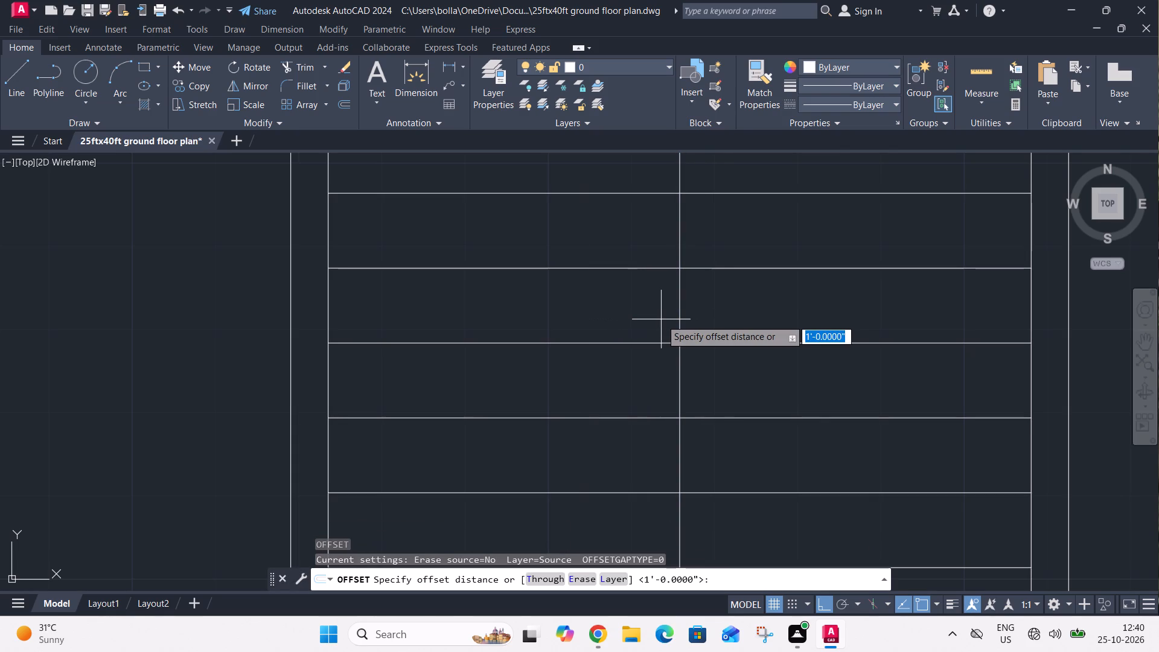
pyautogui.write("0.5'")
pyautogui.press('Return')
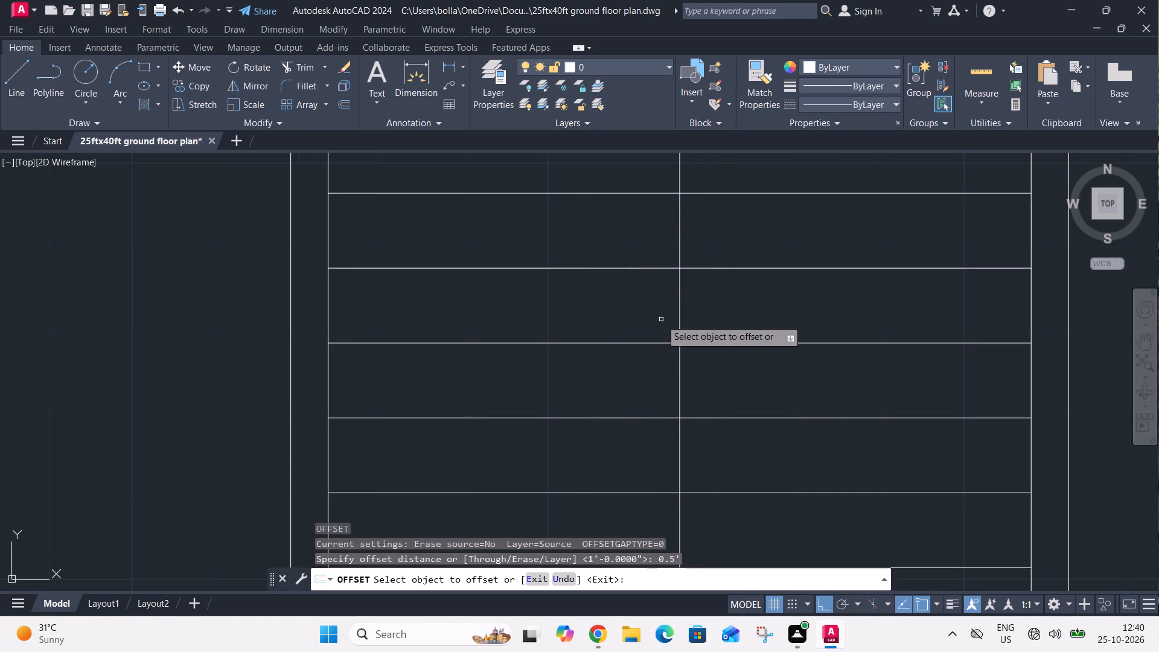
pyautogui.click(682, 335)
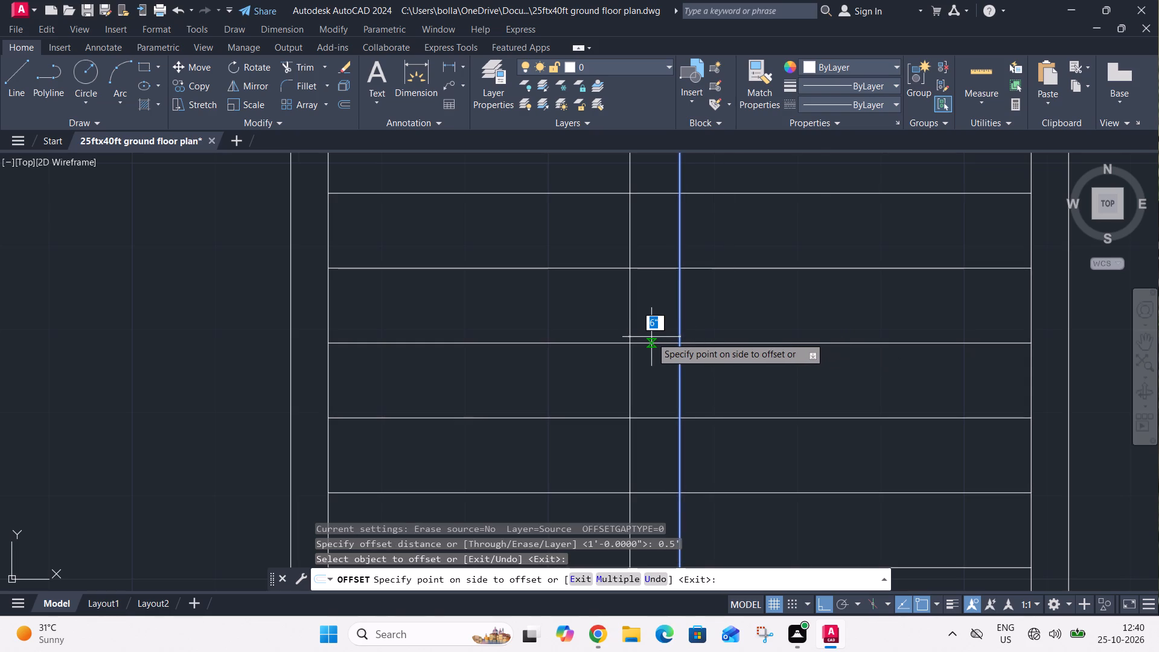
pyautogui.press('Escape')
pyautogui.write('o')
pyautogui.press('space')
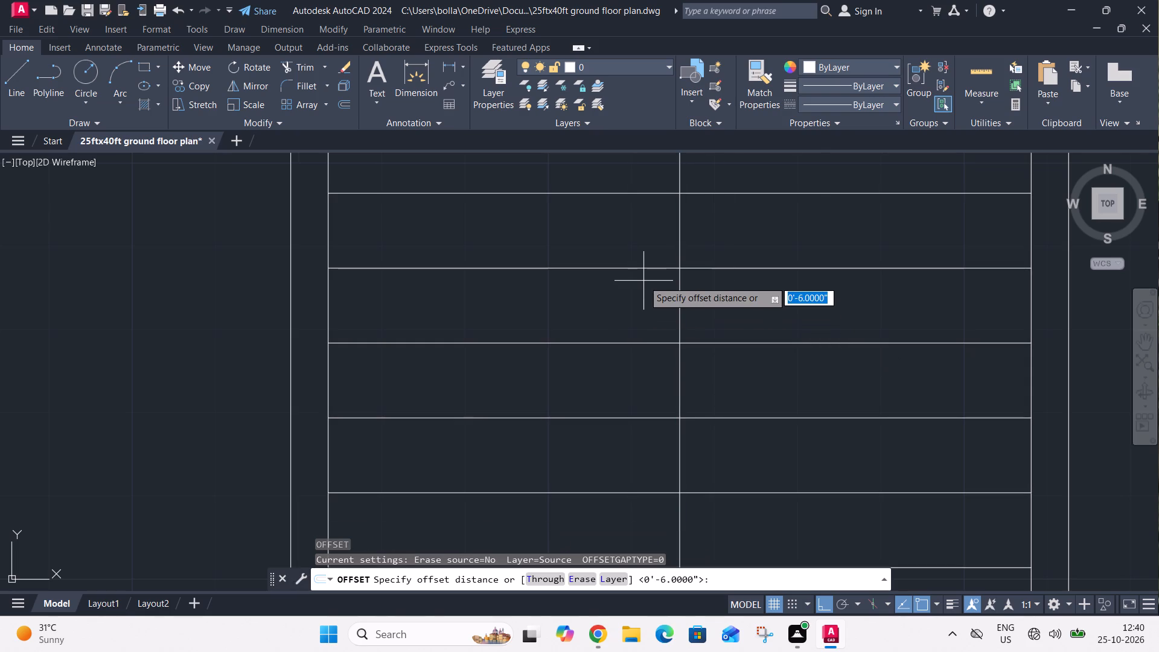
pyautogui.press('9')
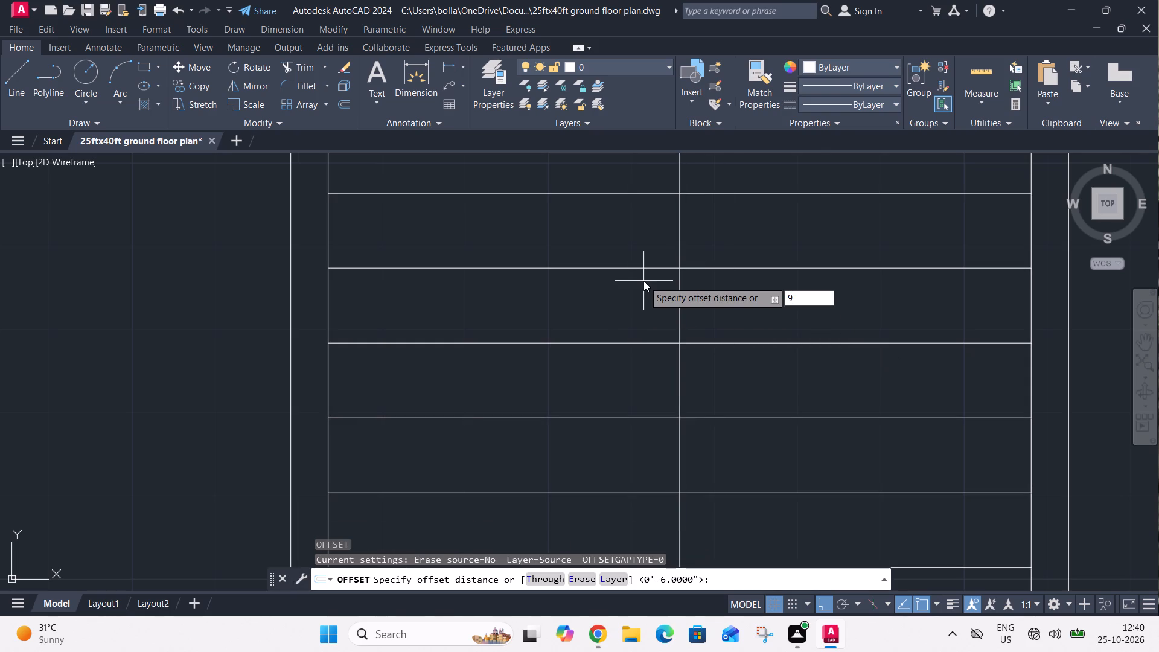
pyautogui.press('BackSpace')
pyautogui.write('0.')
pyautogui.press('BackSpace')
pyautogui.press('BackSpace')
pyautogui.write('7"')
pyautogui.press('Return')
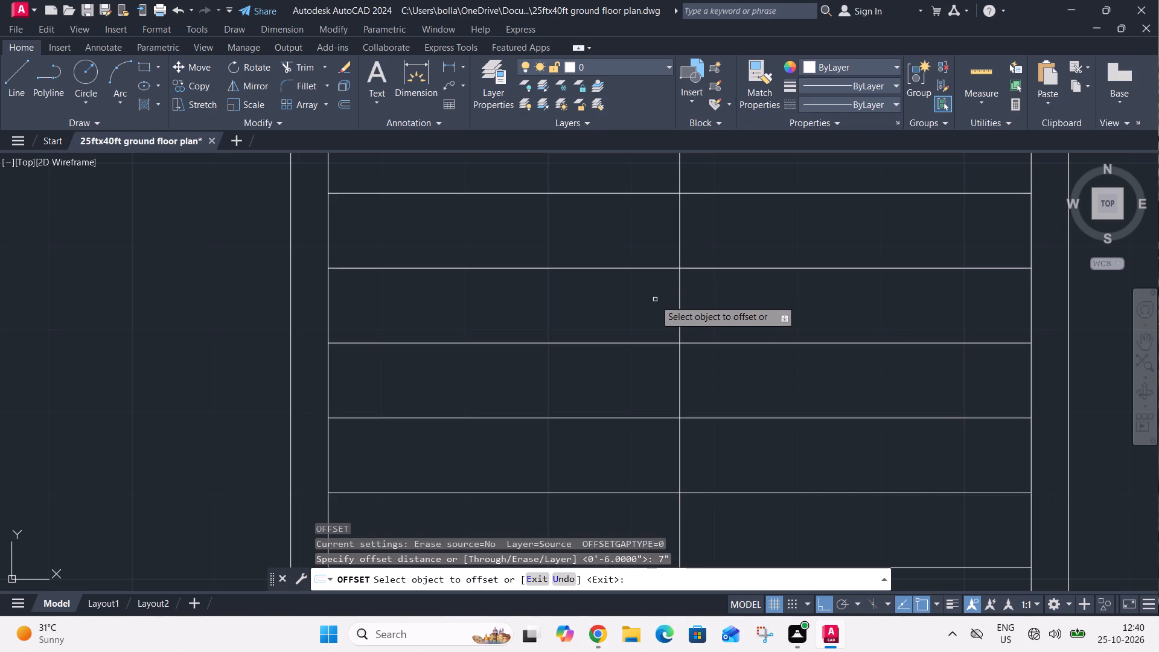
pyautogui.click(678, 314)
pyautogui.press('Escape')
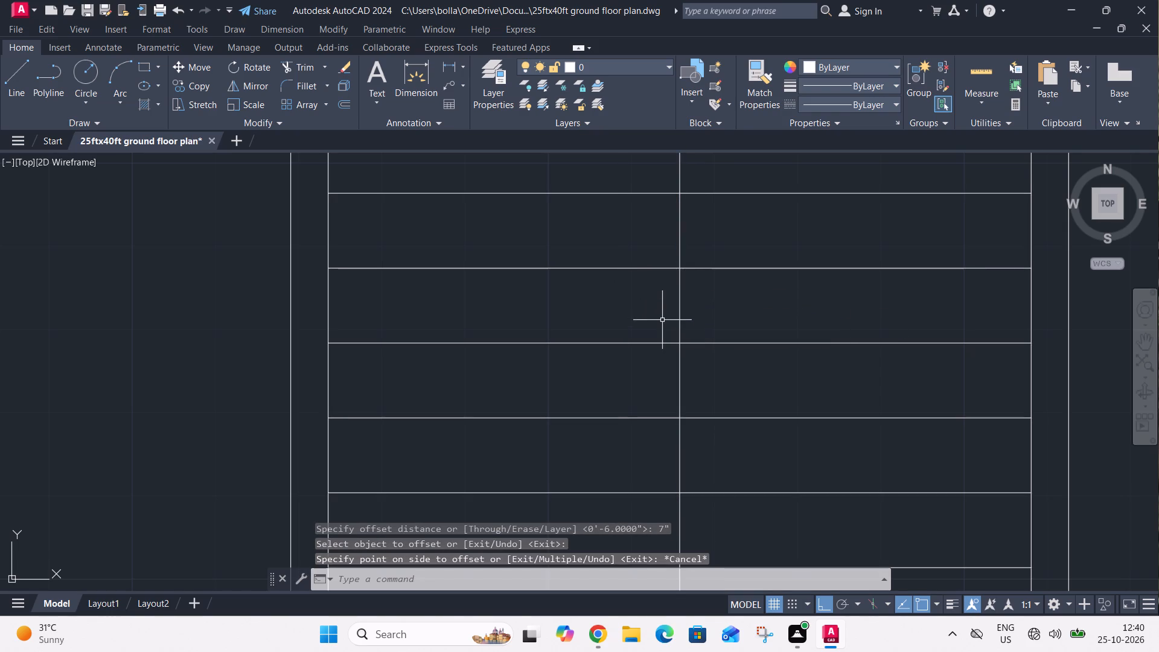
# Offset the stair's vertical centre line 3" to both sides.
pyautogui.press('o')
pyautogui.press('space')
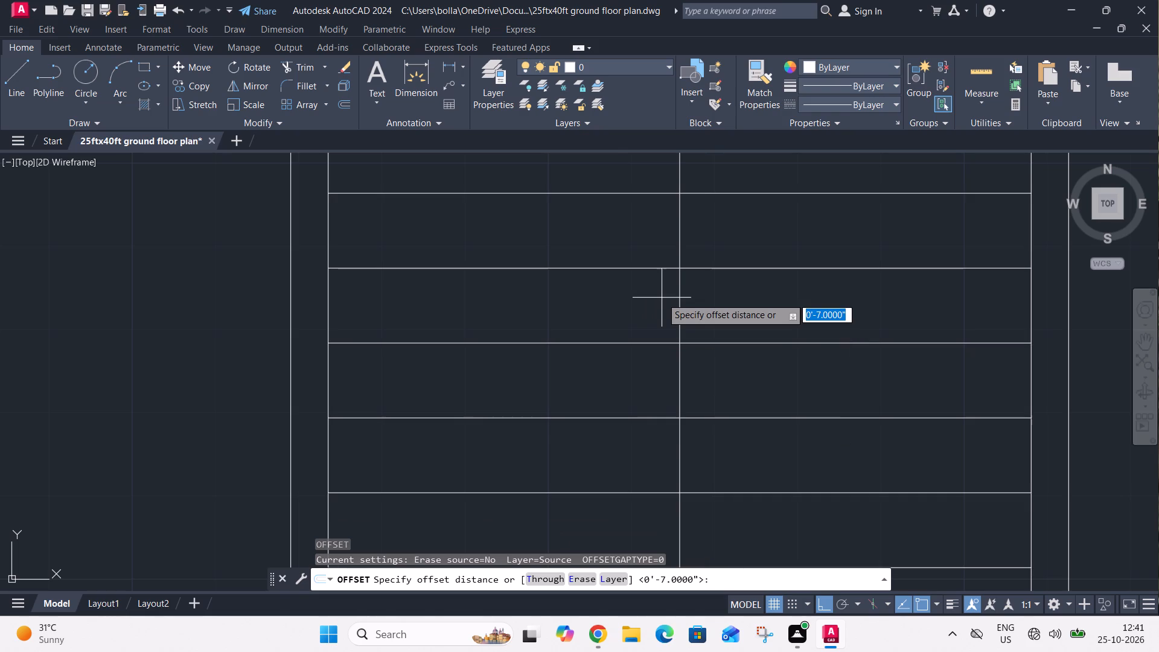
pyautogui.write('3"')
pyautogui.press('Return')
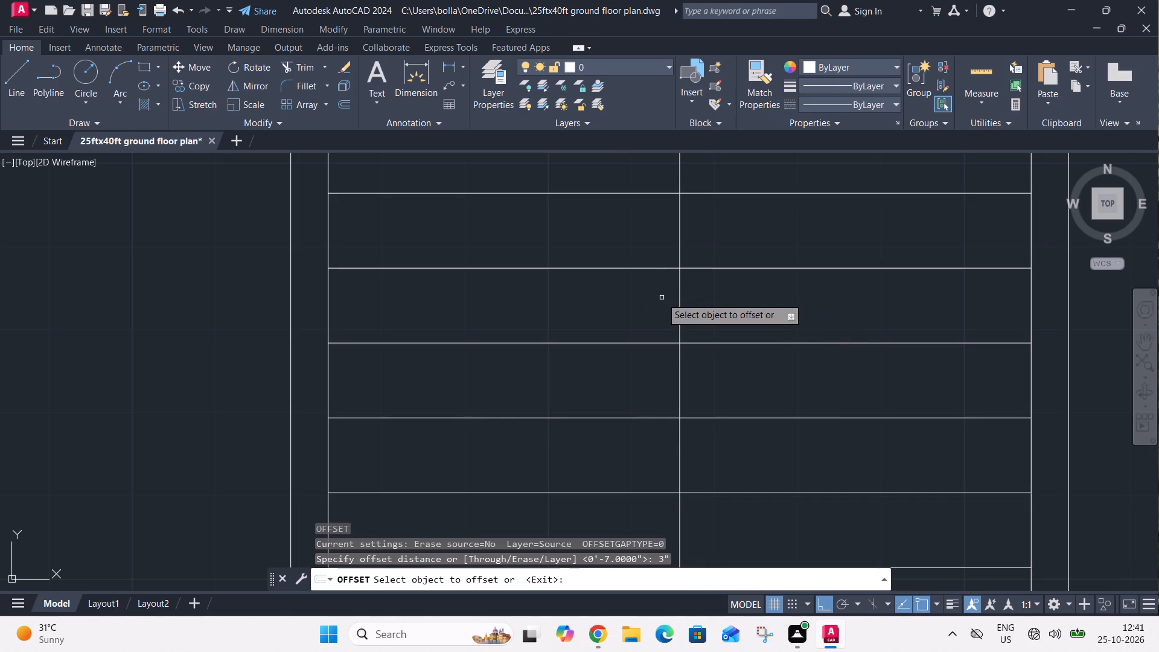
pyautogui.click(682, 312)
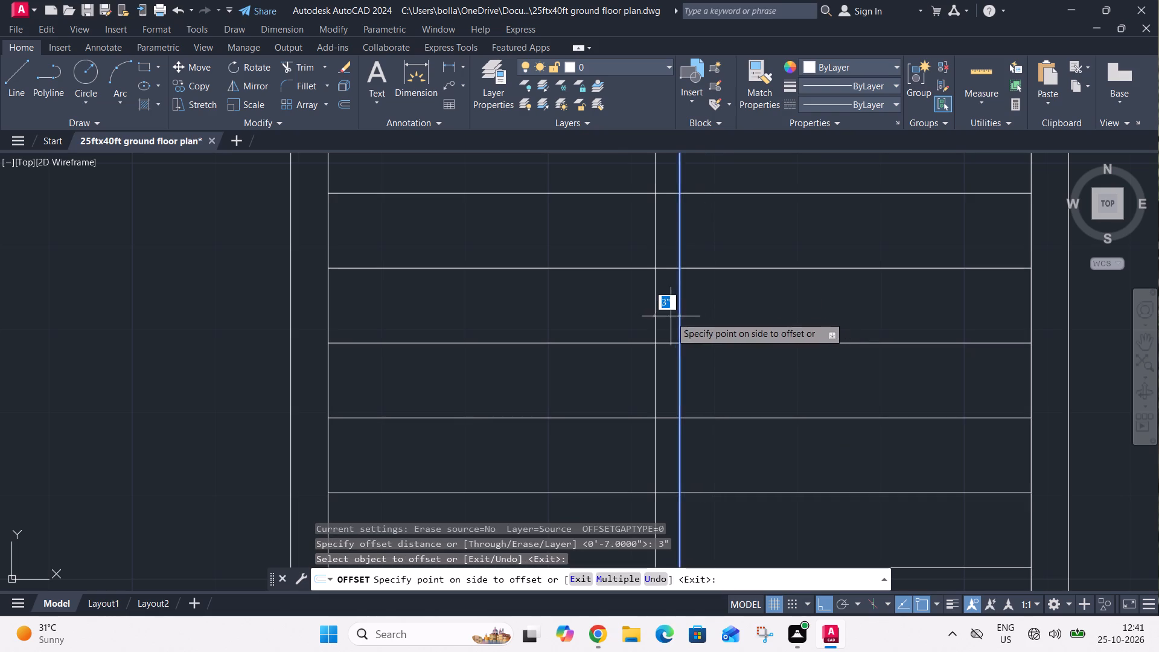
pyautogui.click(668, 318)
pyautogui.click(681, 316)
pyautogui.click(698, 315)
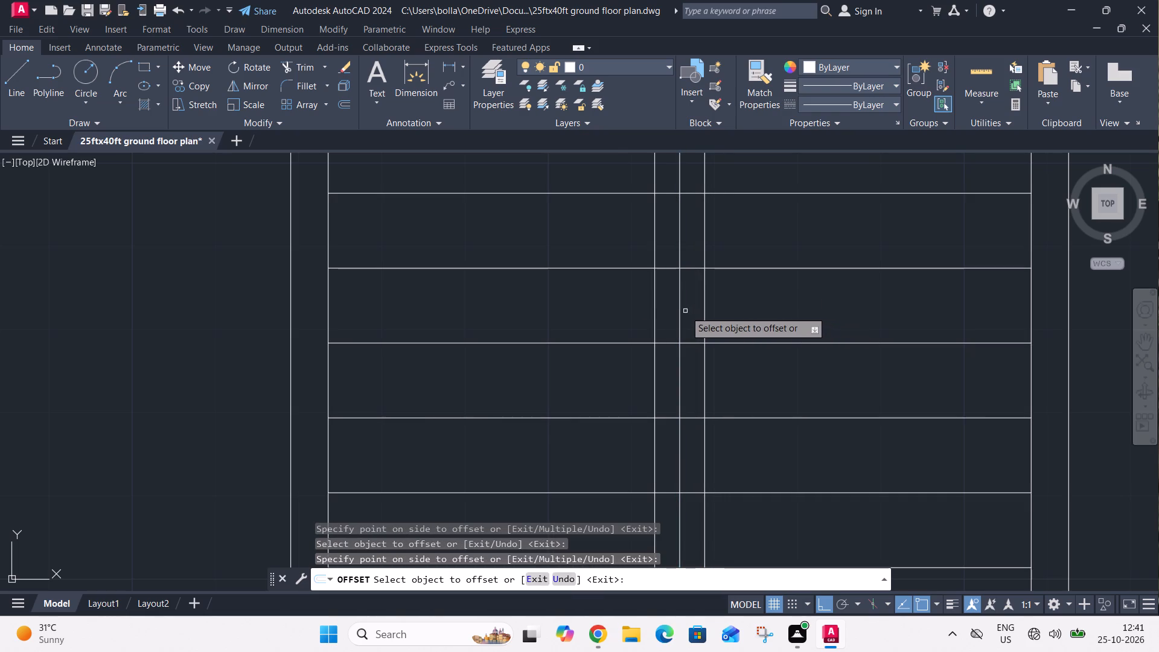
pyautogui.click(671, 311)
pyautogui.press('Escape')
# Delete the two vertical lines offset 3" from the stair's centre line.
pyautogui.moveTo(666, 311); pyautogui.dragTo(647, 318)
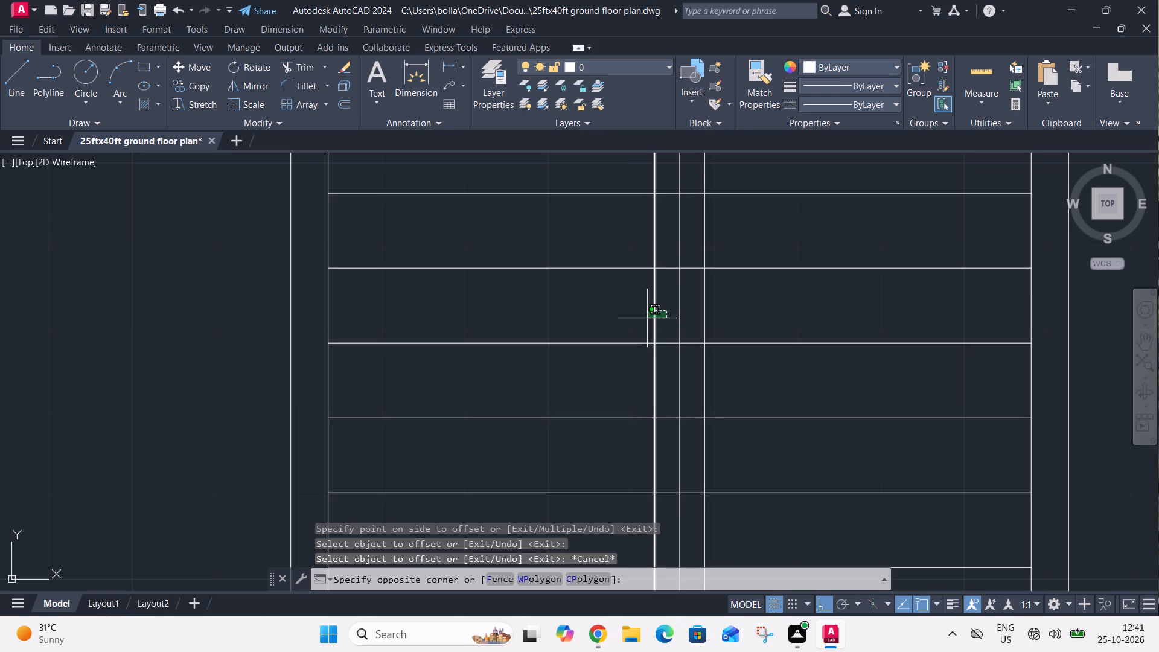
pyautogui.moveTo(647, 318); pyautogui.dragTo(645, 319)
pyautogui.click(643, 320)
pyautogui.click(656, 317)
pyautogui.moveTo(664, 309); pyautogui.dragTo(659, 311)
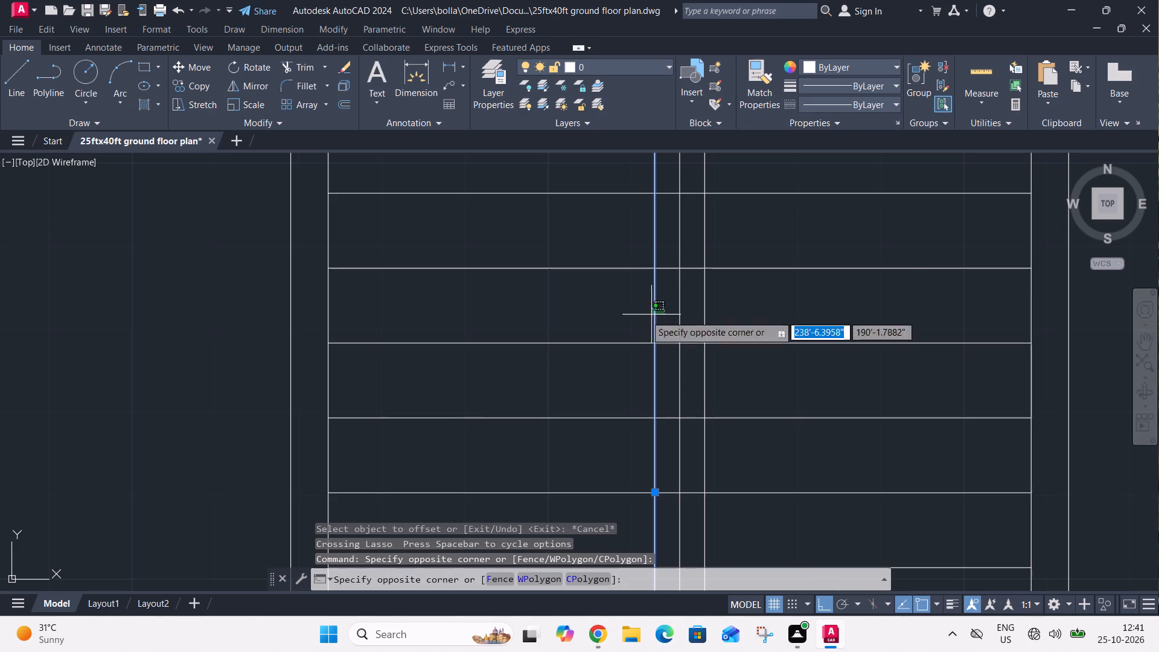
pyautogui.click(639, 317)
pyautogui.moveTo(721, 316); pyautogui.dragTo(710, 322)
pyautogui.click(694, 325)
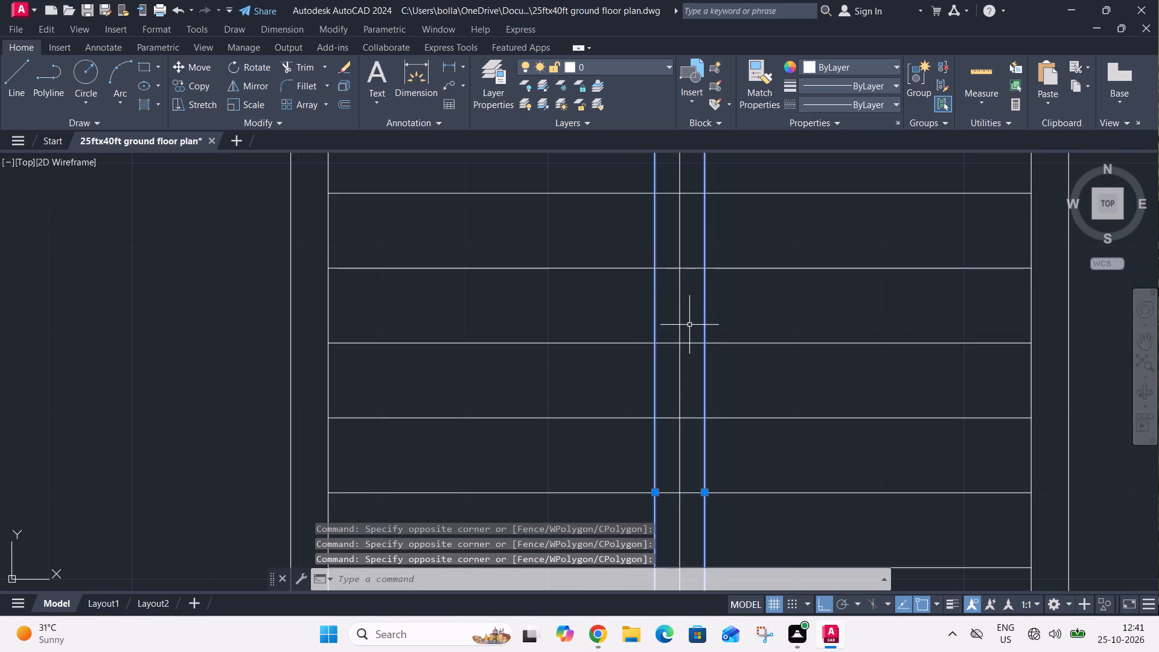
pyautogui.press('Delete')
# Offset the stair's vertical centre line 1.5" to both sides.
pyautogui.write('o')
pyautogui.press('space')
pyautogui.write('1.5"')
pyautogui.press('Return')
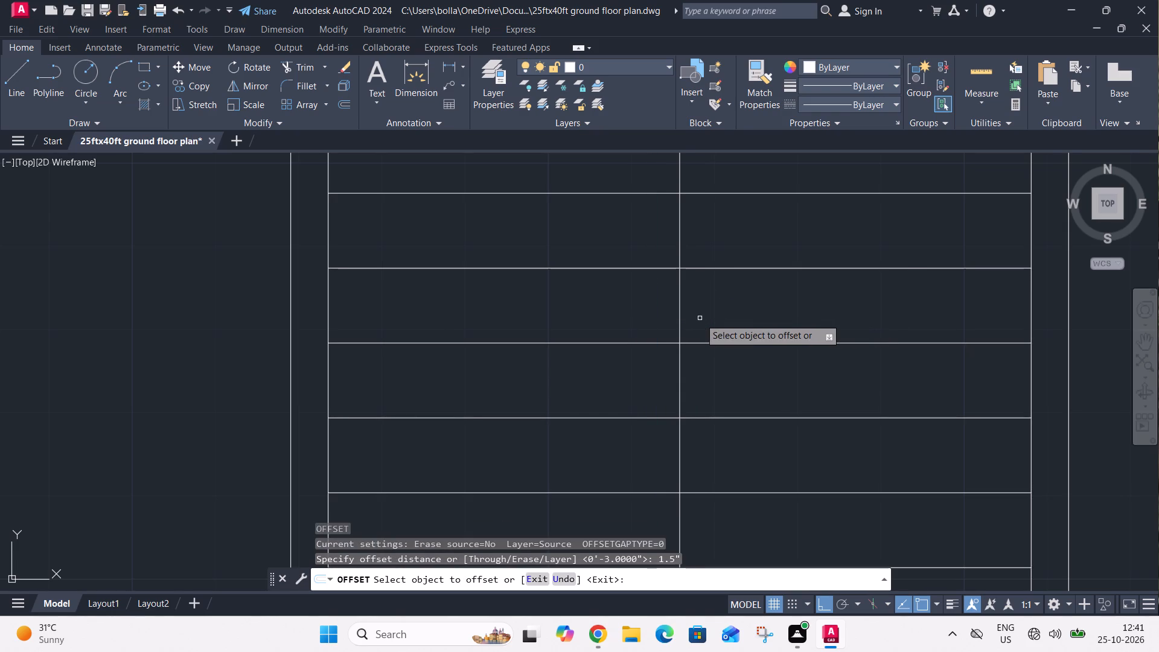
pyautogui.click(678, 321)
pyautogui.click(654, 329)
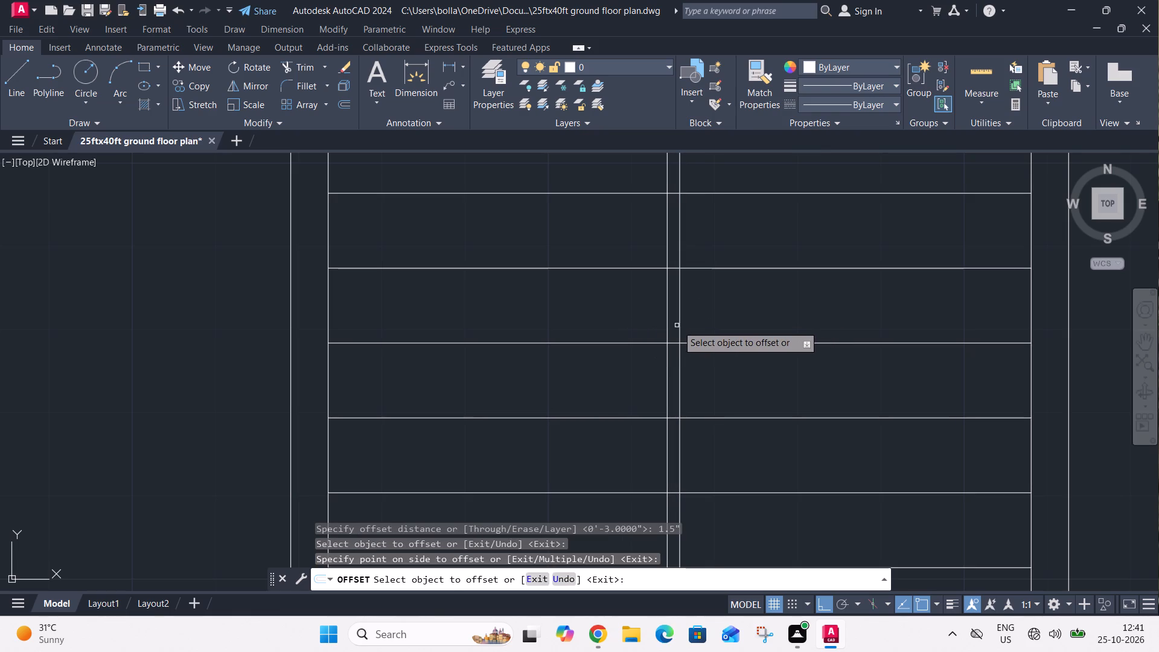
pyautogui.moveTo(680, 325); pyautogui.dragTo(686, 325)
pyautogui.click(705, 325)
pyautogui.press('Escape')
# Delete the original stair centre line between the two 1.5" offset lines.
pyautogui.click(687, 321)
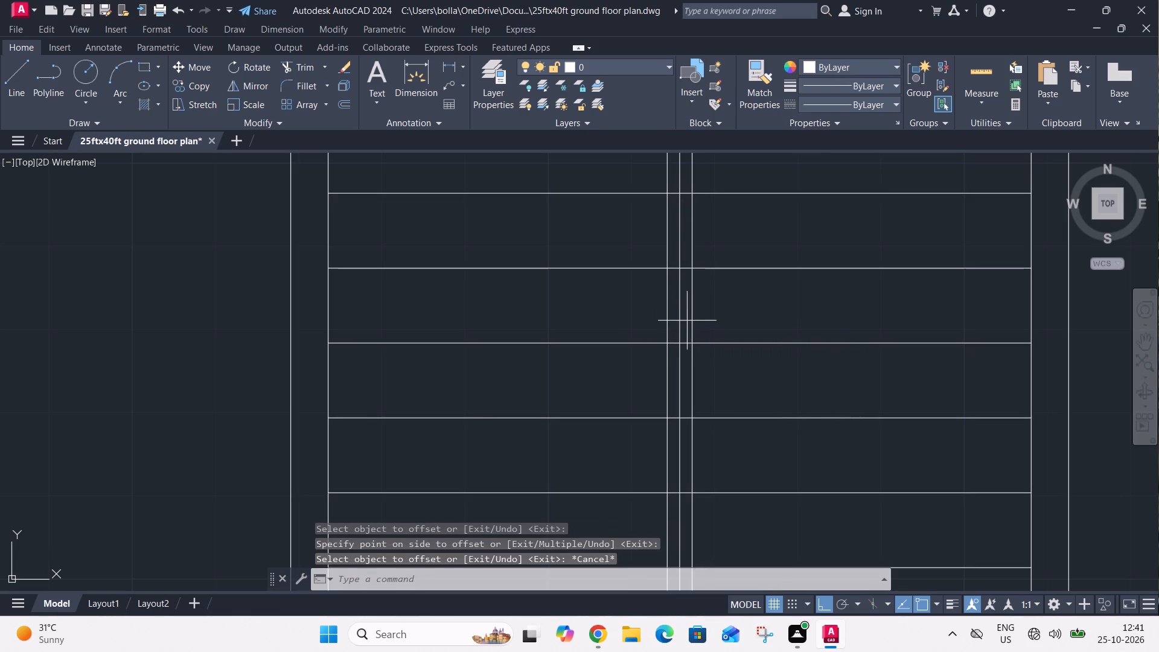
pyautogui.click(675, 321)
pyautogui.press('Delete')
# Trim the intermediate tread lines between the two central vertical lines to separate the stair flights.
pyautogui.scroll(-3, 665, 283)
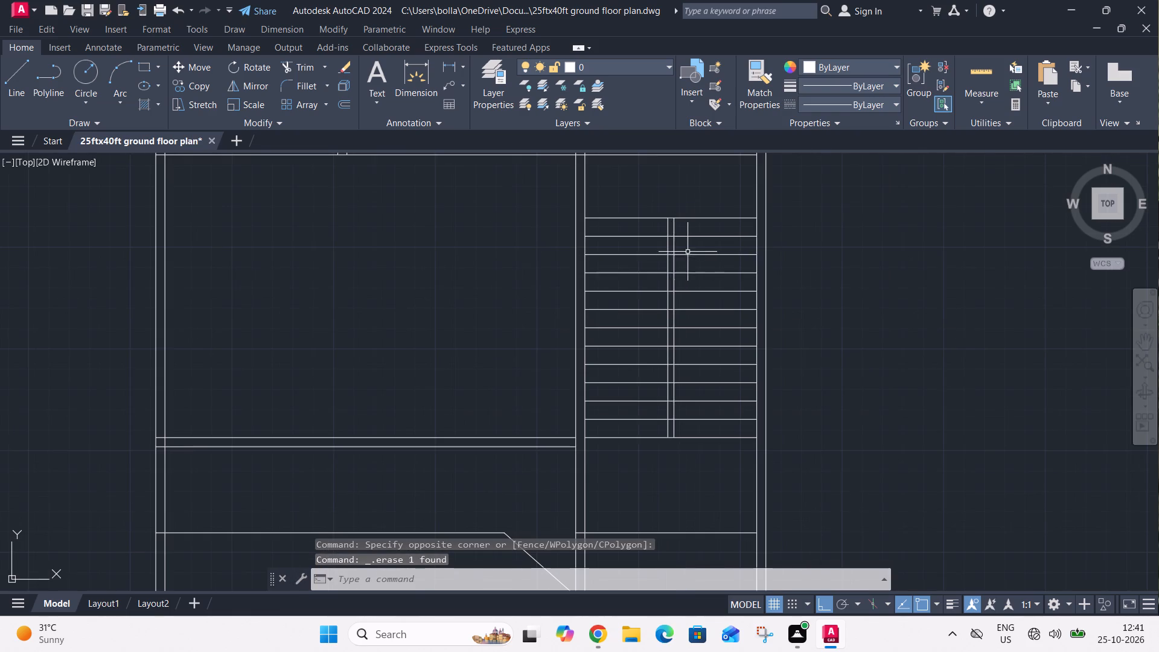
pyautogui.press('t')
pyautogui.press('r')
pyautogui.press('space')
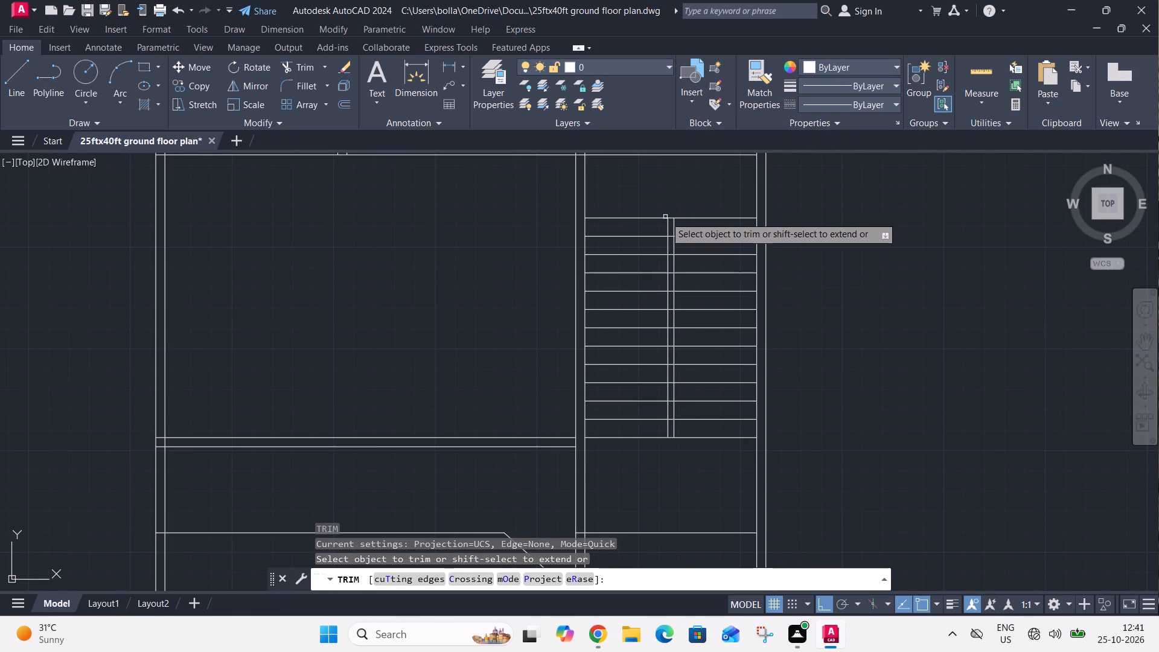
pyautogui.scroll(1, 665, 213)
pyautogui.click(673, 230)
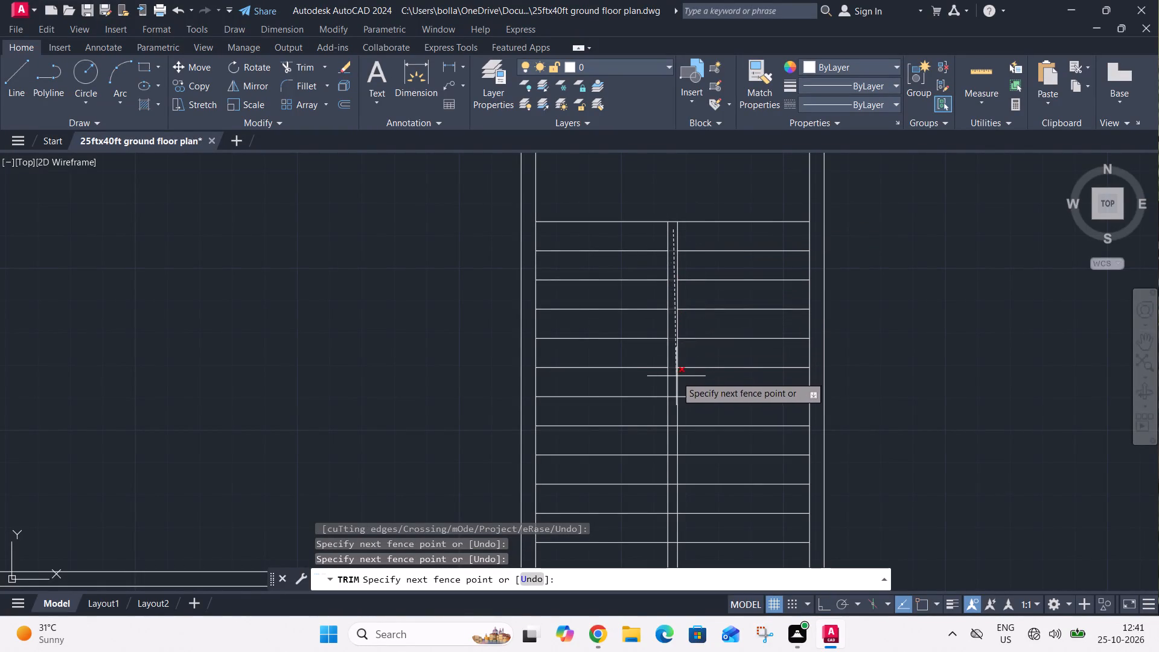
pyautogui.moveTo(672, 357); pyautogui.dragTo(692, 222, button='middle')
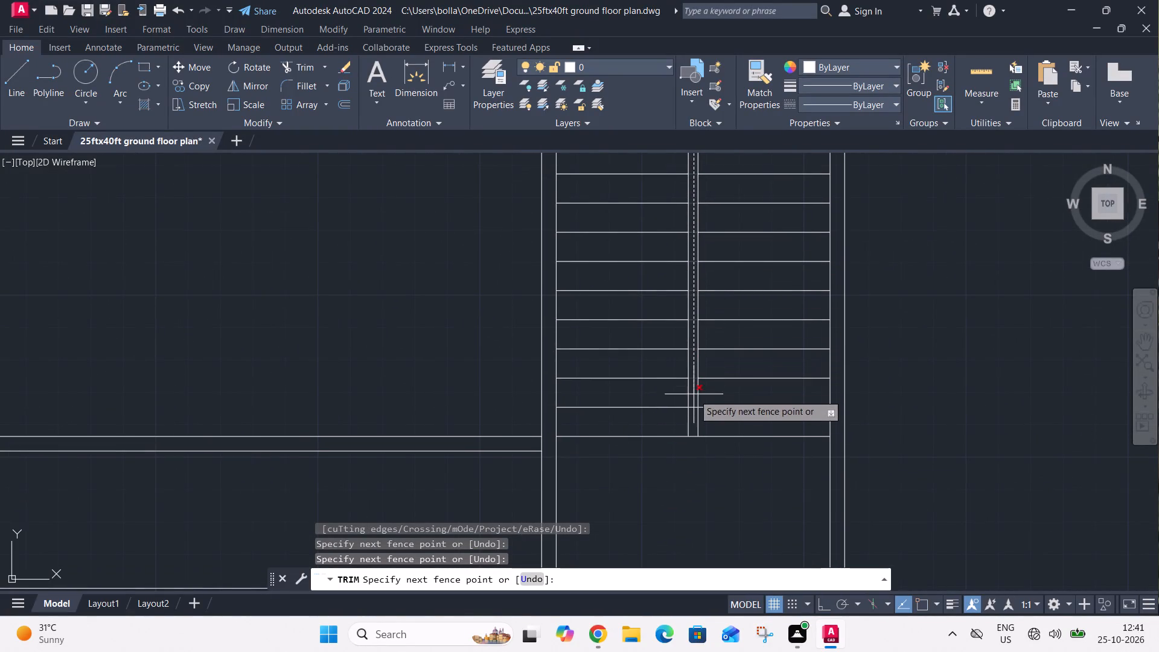
pyautogui.click(693, 415)
# Trim away the upper eight tread lines of the stair's left flight, keeping the lower treads.
pyautogui.scroll(-1, 692, 413)
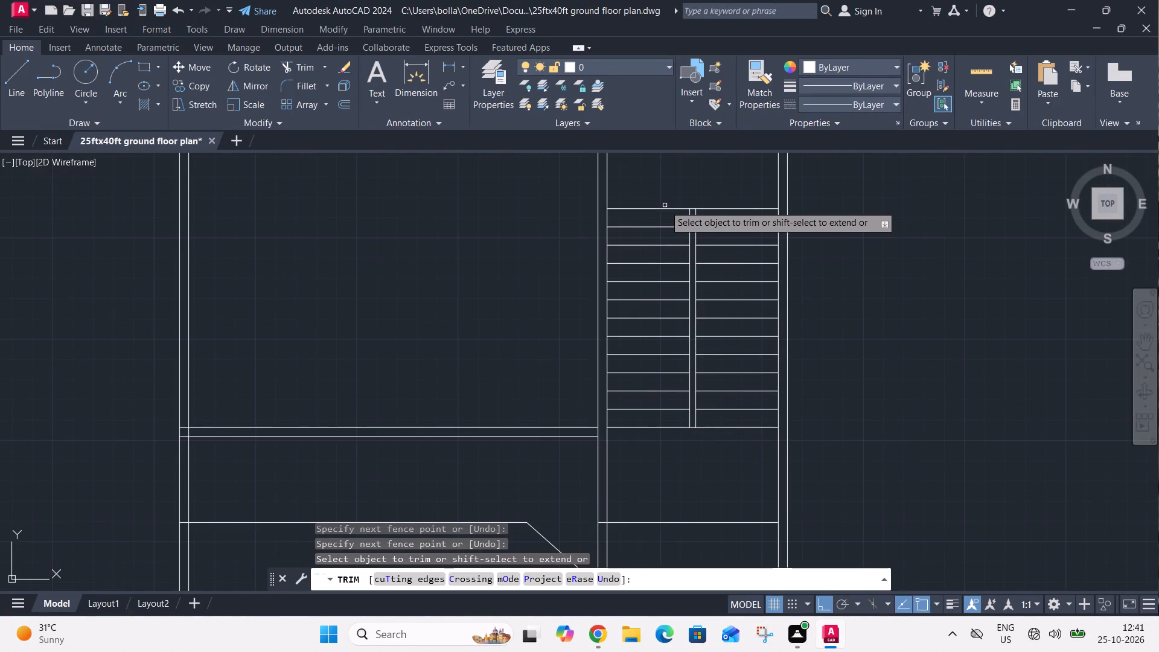
pyautogui.scroll(1, 665, 205)
pyautogui.click(672, 198)
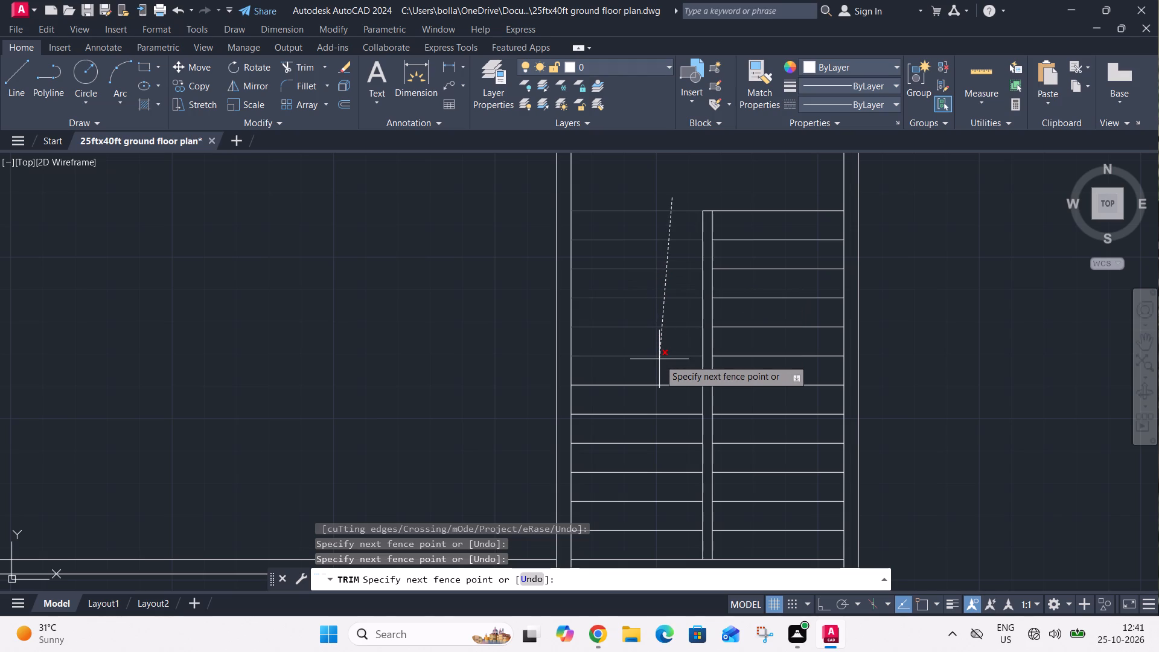
pyautogui.moveTo(659, 362); pyautogui.dragTo(668, 264, button='middle')
pyautogui.scroll(1, 668, 264)
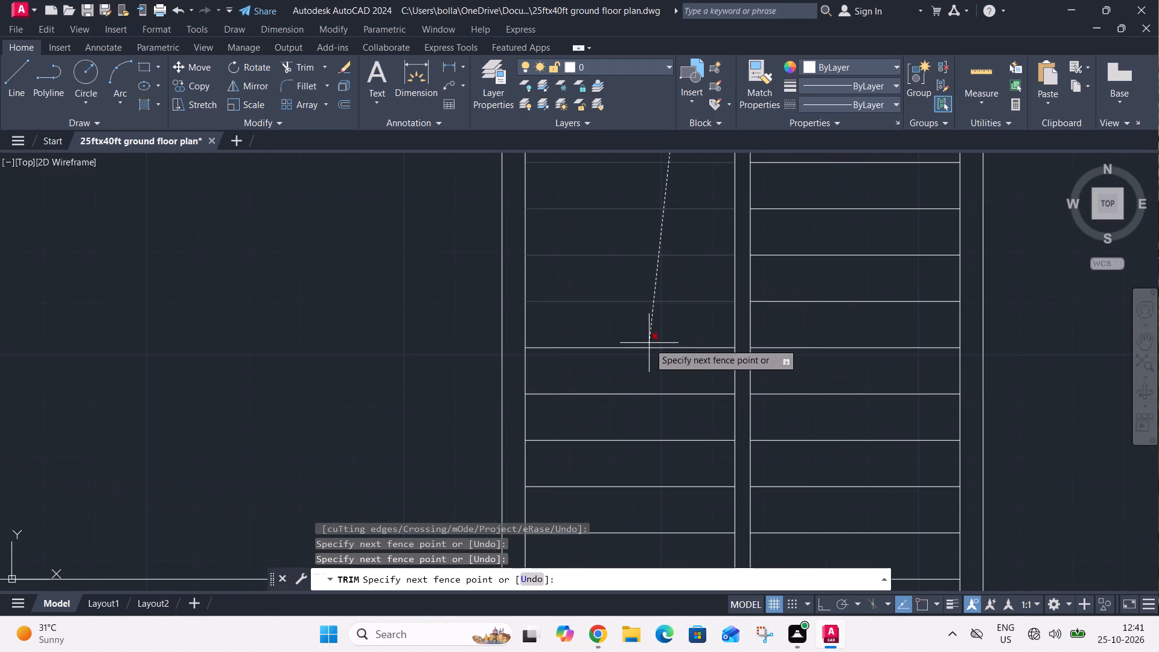
pyautogui.scroll(-2, 649, 331)
pyautogui.click(647, 342)
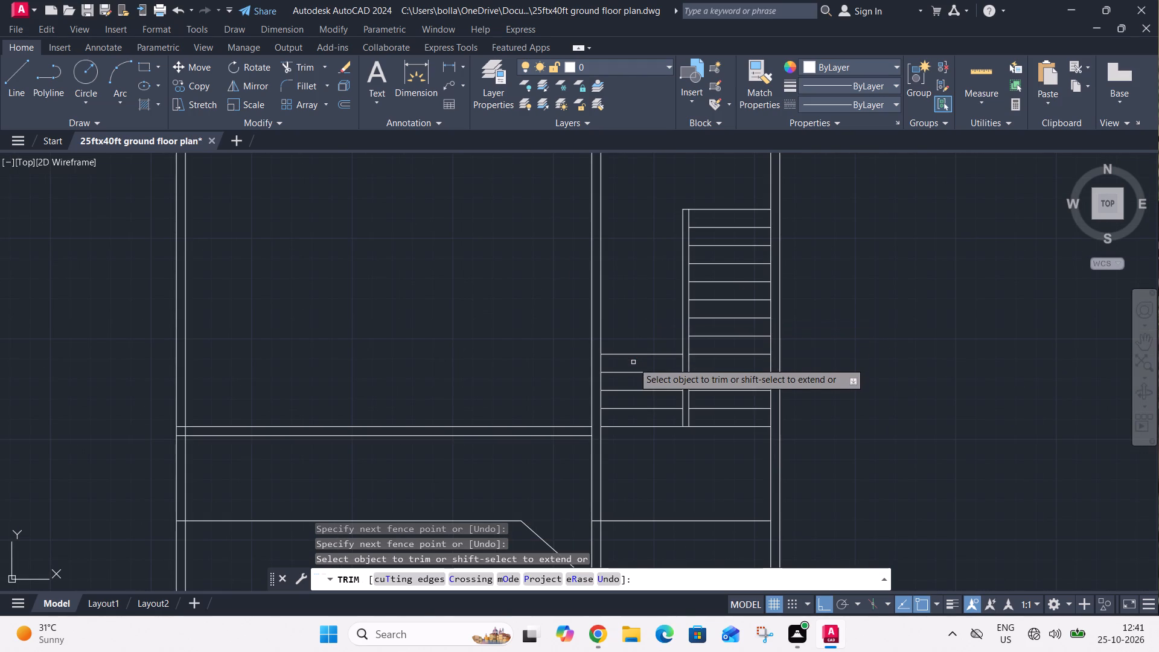
pyautogui.press('Escape')
# Trim the right exterior wall's inner face line where the horizontal partition above the stair meets it.
pyautogui.scroll(-1, 634, 339)
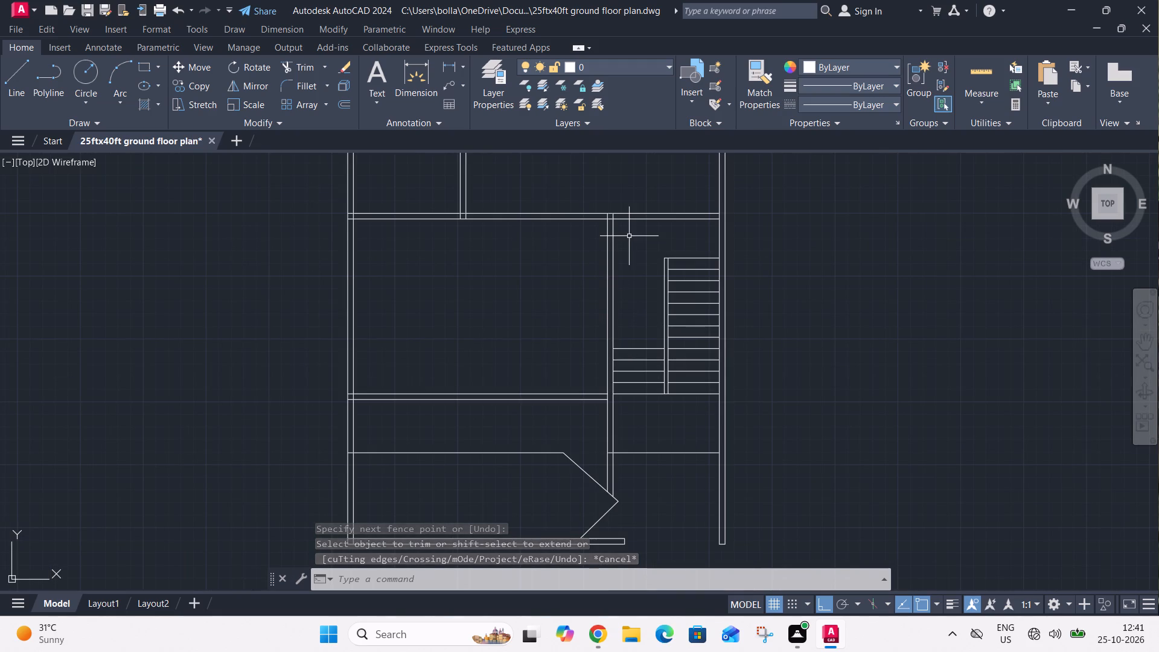
pyautogui.write('tr')
pyautogui.press('space')
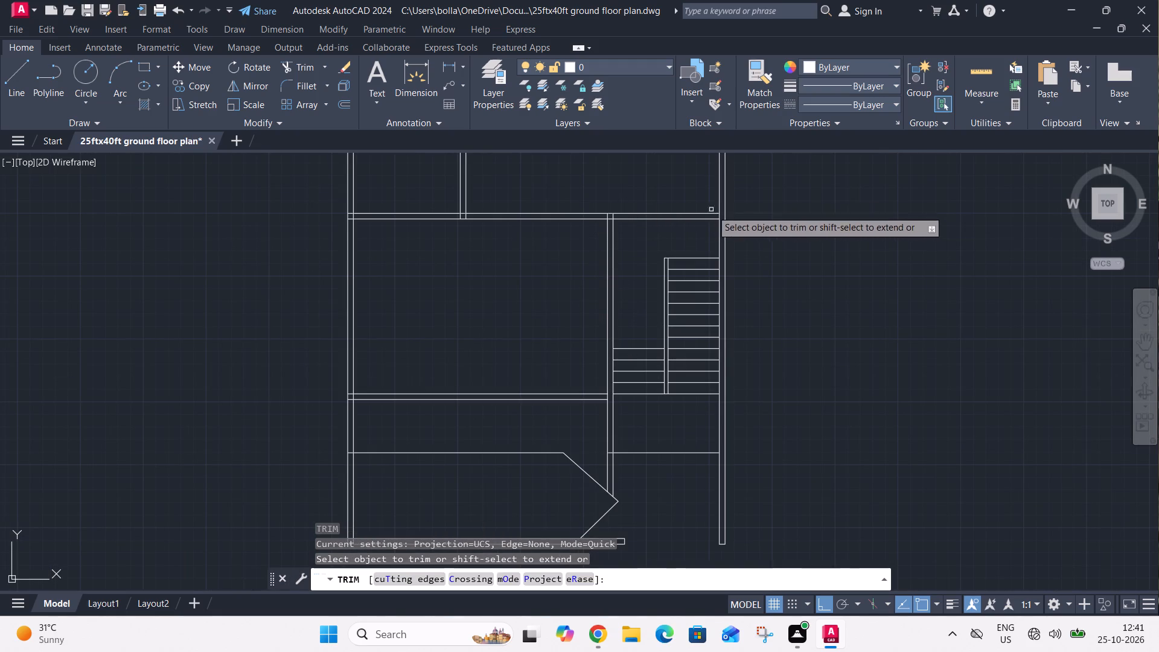
pyautogui.scroll(3, 715, 212)
pyautogui.click(736, 228)
pyautogui.click(706, 230)
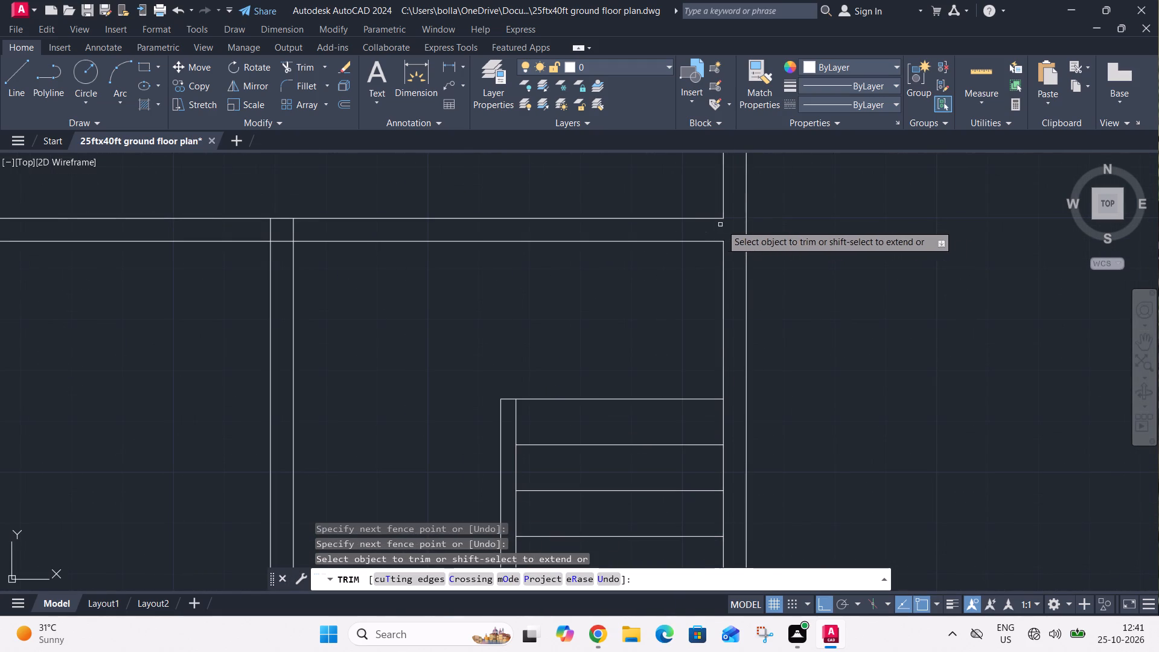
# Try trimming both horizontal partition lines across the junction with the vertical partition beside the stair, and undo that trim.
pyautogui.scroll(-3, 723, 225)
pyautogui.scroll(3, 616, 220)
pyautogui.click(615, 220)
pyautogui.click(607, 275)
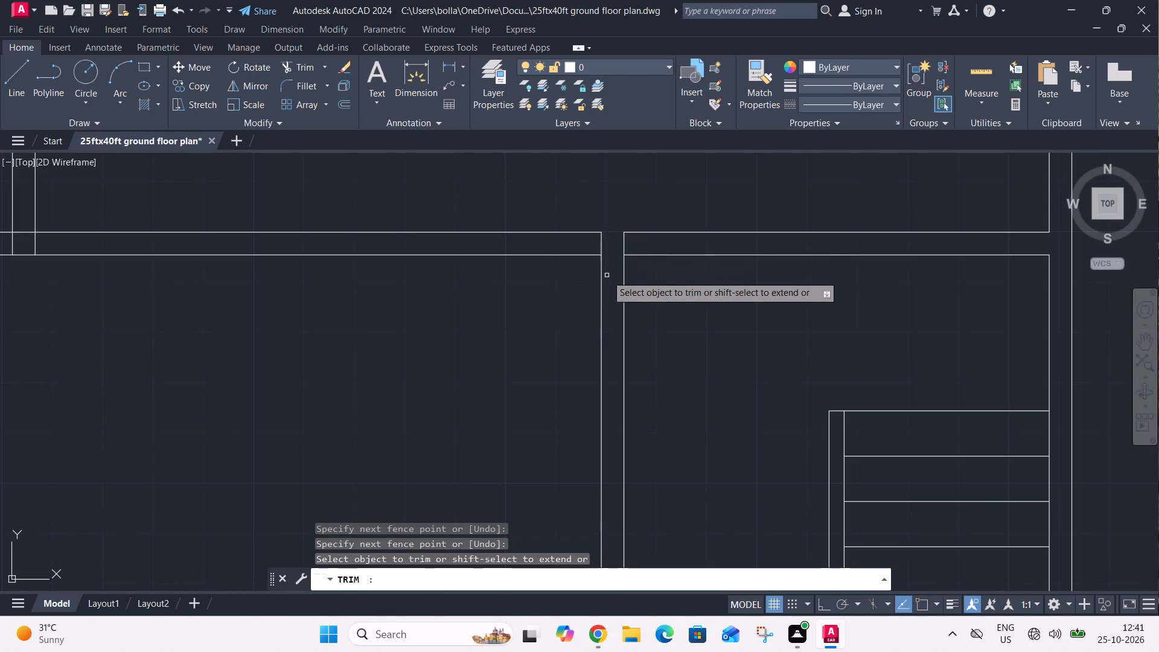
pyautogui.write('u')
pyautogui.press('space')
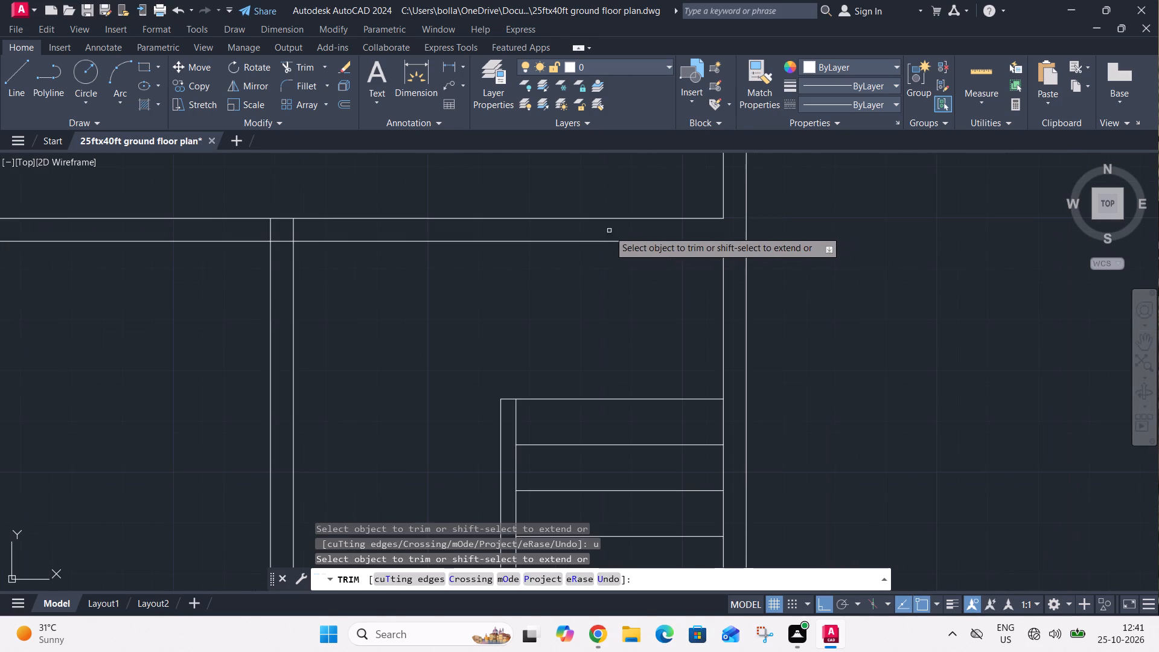
# Trim the overlapping lines where the vertical partition beside the stair meets the horizontal partition above it.
pyautogui.scroll(-2, 610, 231)
pyautogui.scroll(3, 488, 231)
pyautogui.click(501, 228)
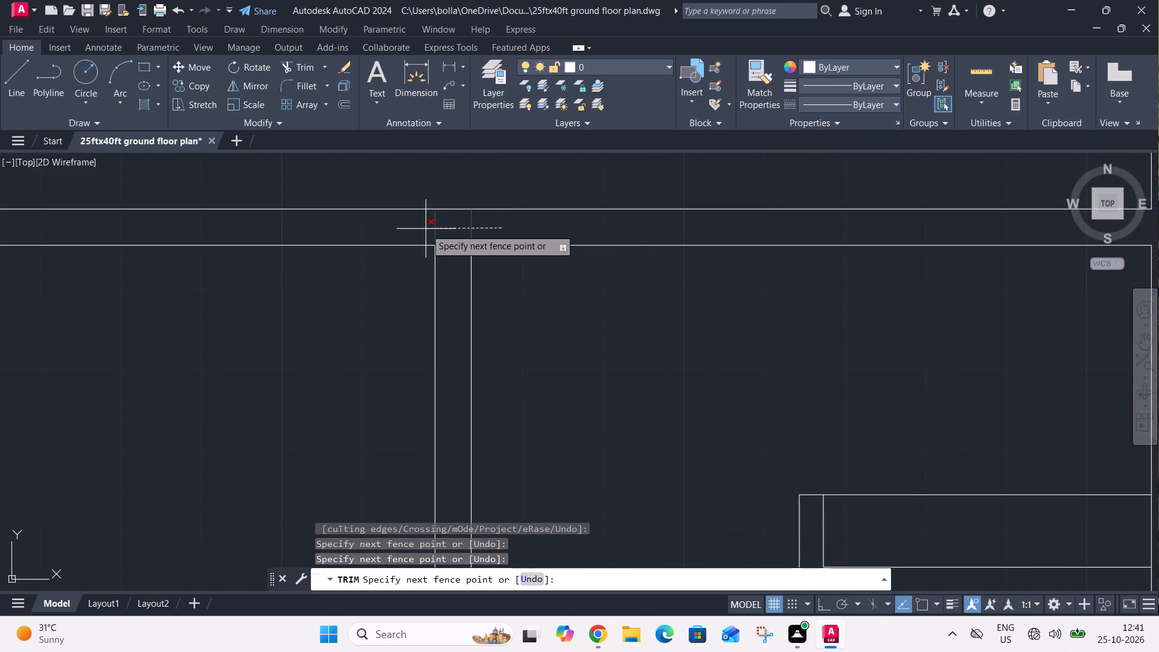
pyautogui.click(426, 229)
pyautogui.click(449, 222)
pyautogui.click(452, 263)
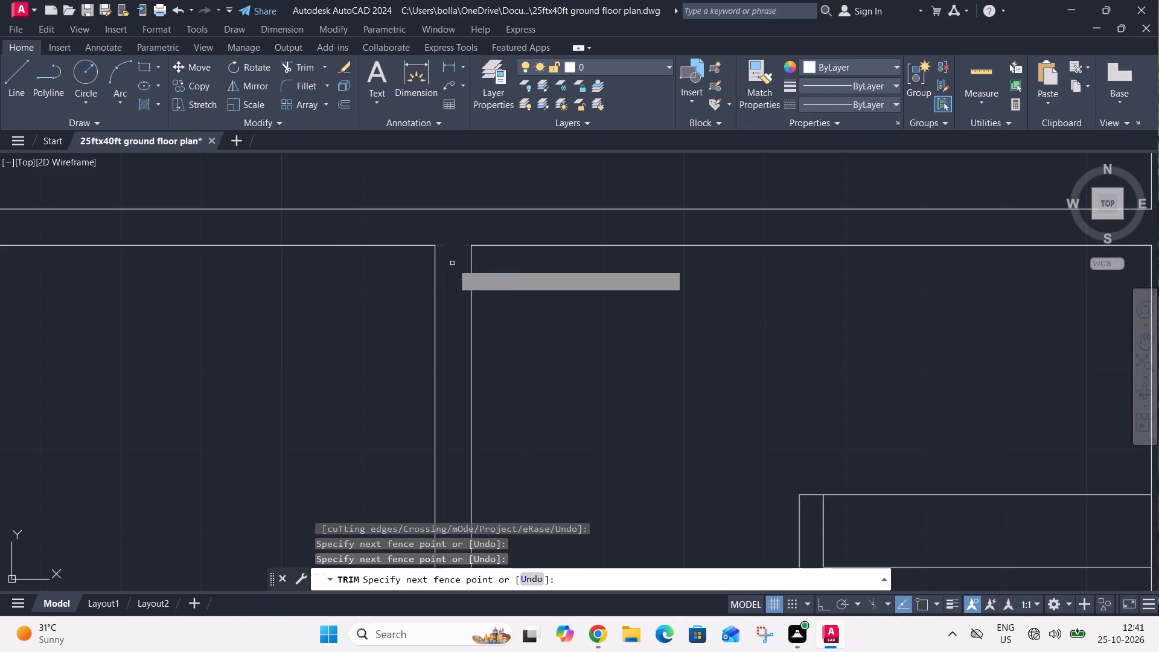
# Trim the overlapping lines where the short vertical partition meets the horizontal partition above the large middle room.
pyautogui.scroll(-4, 468, 256)
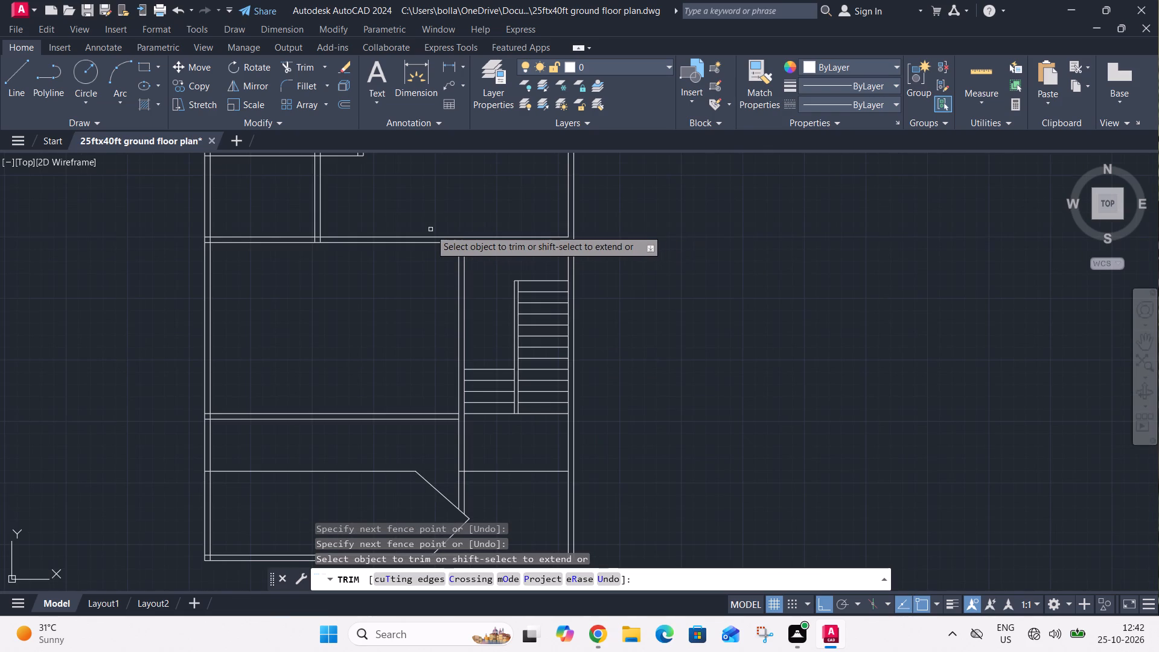
pyautogui.scroll(3, 288, 239)
pyautogui.click(302, 237)
pyautogui.click(454, 249)
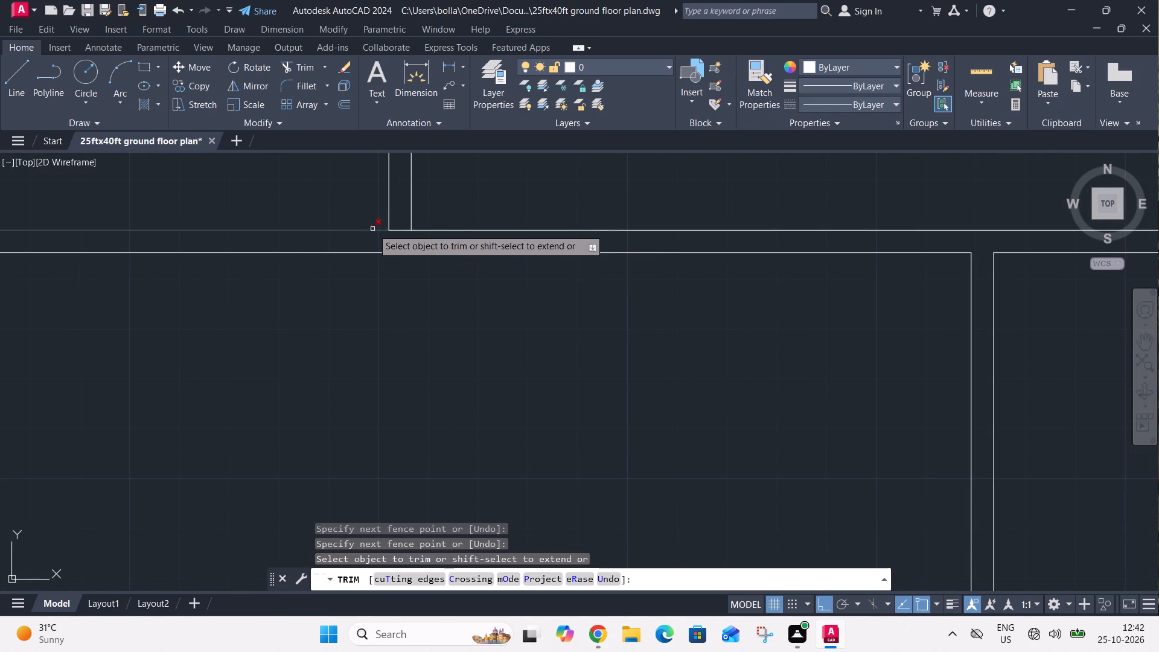
pyautogui.click(391, 233)
pyautogui.click(395, 223)
# Trim the overrunning inner face lines at the plan's lower-left exterior wall corner.
pyautogui.scroll(-5, 402, 220)
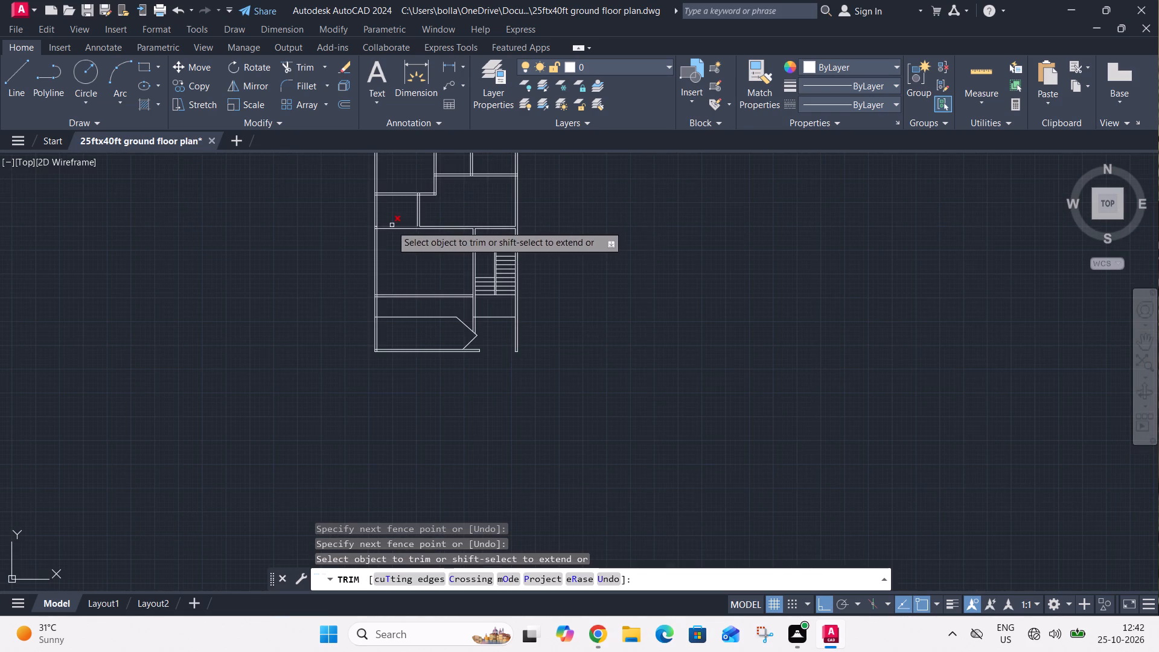
pyautogui.scroll(2, 376, 312)
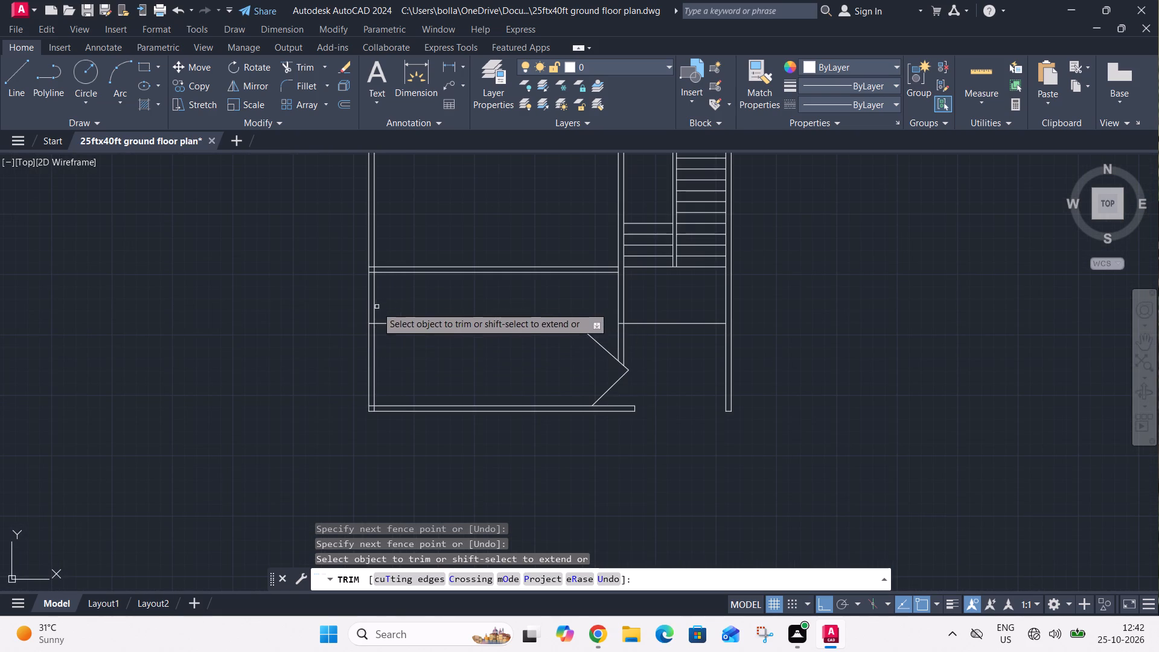
pyautogui.scroll(4, 377, 414)
pyautogui.click(336, 367)
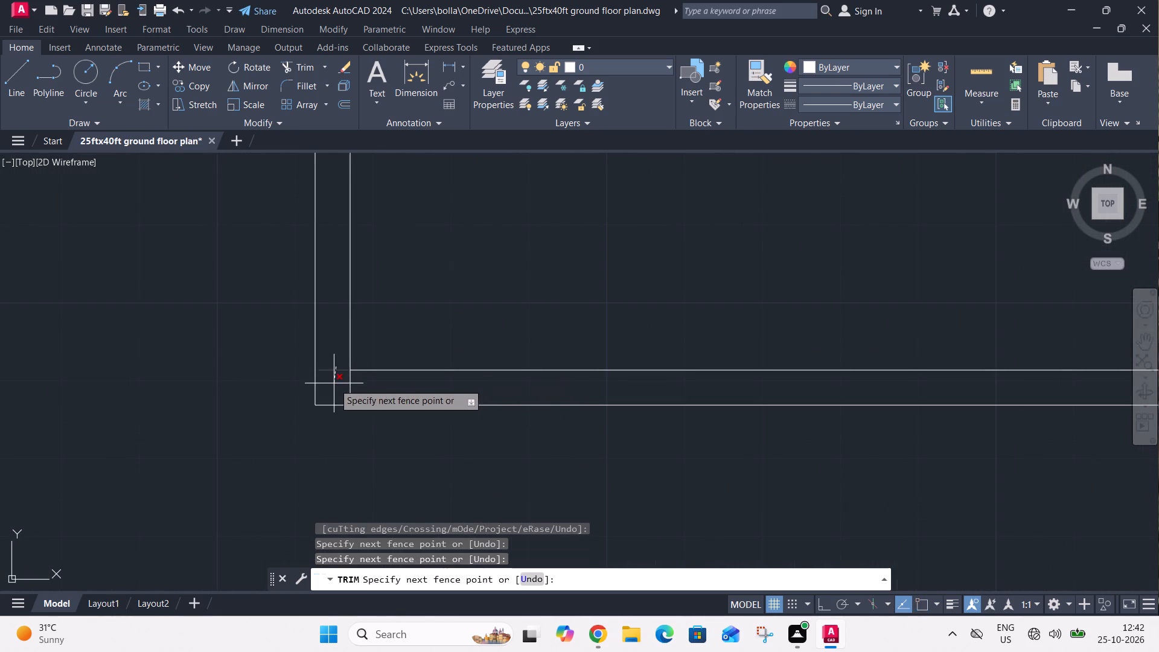
pyautogui.click(334, 383)
pyautogui.click(387, 392)
pyautogui.click(335, 383)
# Trim the end of the single horizontal line in the front area back to the left exterior wall's inner face.
pyautogui.scroll(-4, 357, 406)
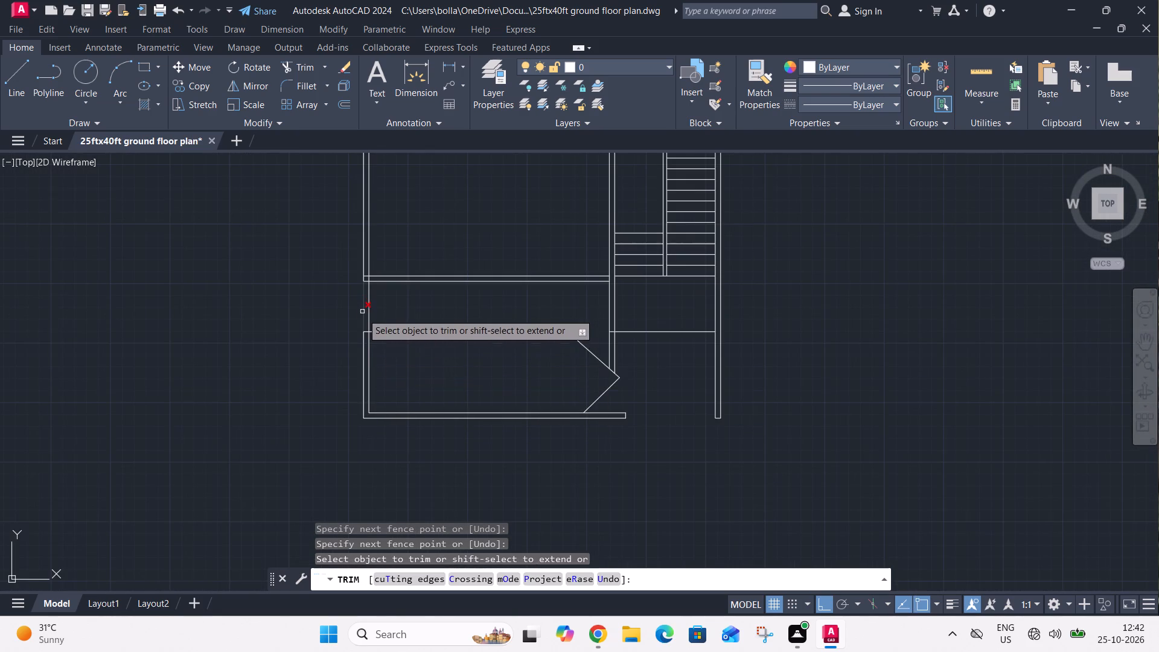
pyautogui.scroll(3, 360, 336)
pyautogui.click(381, 308)
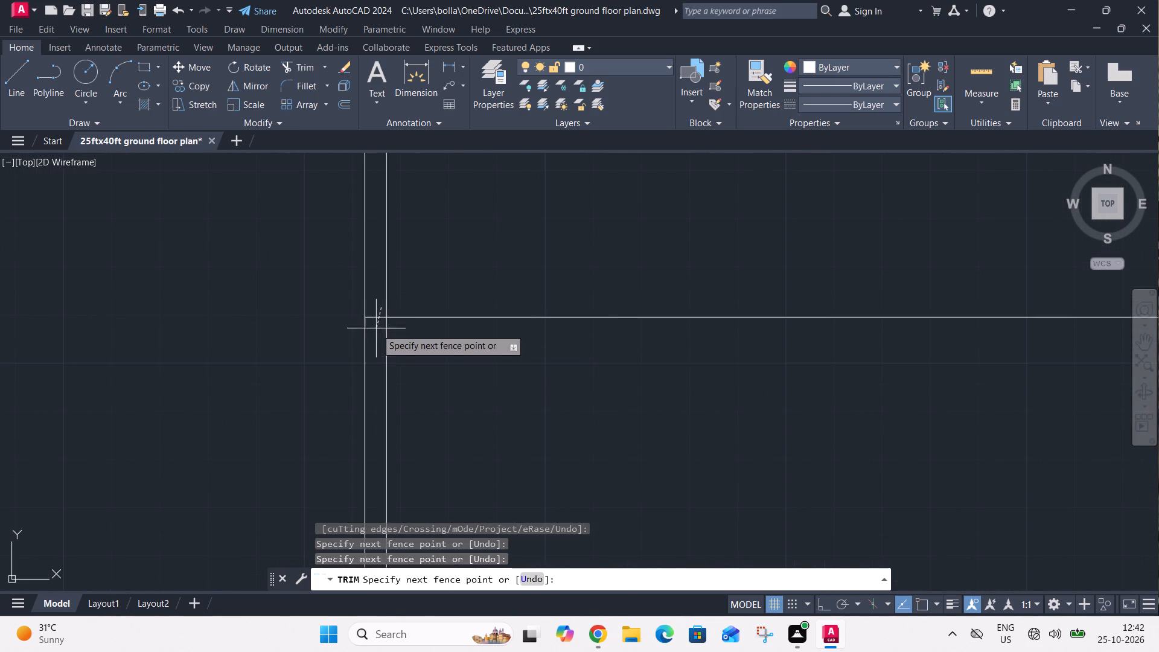
pyautogui.click(374, 340)
# Trim the overlapping lines where the partition below the large middle room meets the left exterior wall.
pyautogui.scroll(-2, 379, 345)
pyautogui.scroll(3, 380, 248)
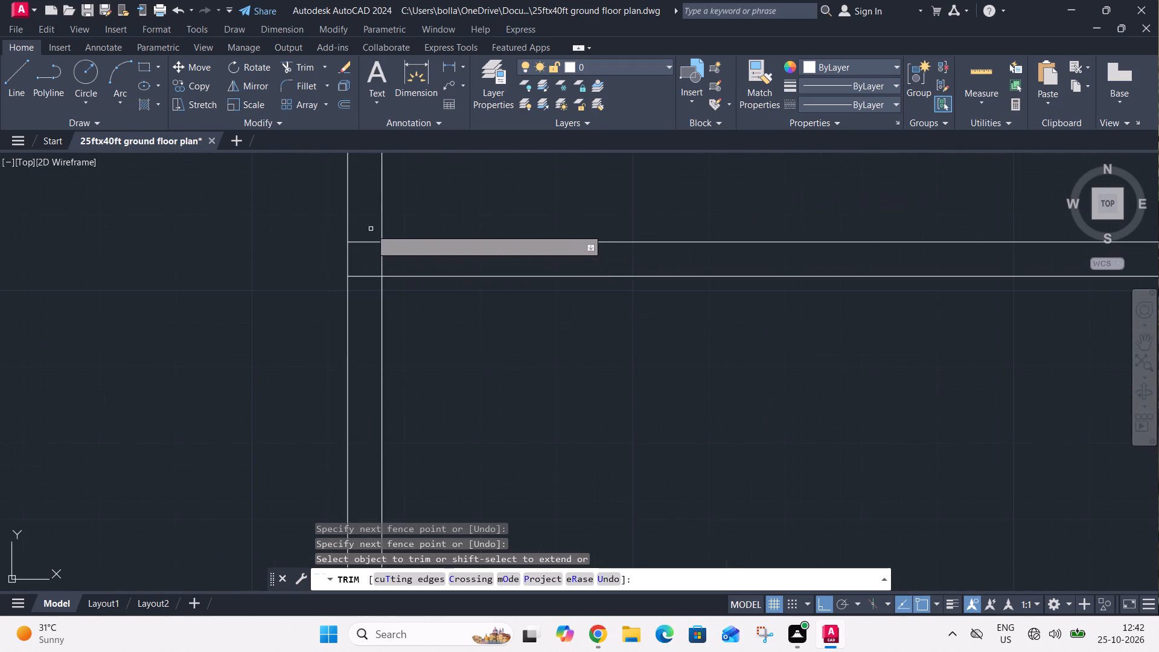
pyautogui.click(371, 228)
pyautogui.click(361, 298)
pyautogui.click(394, 263)
pyautogui.click(376, 263)
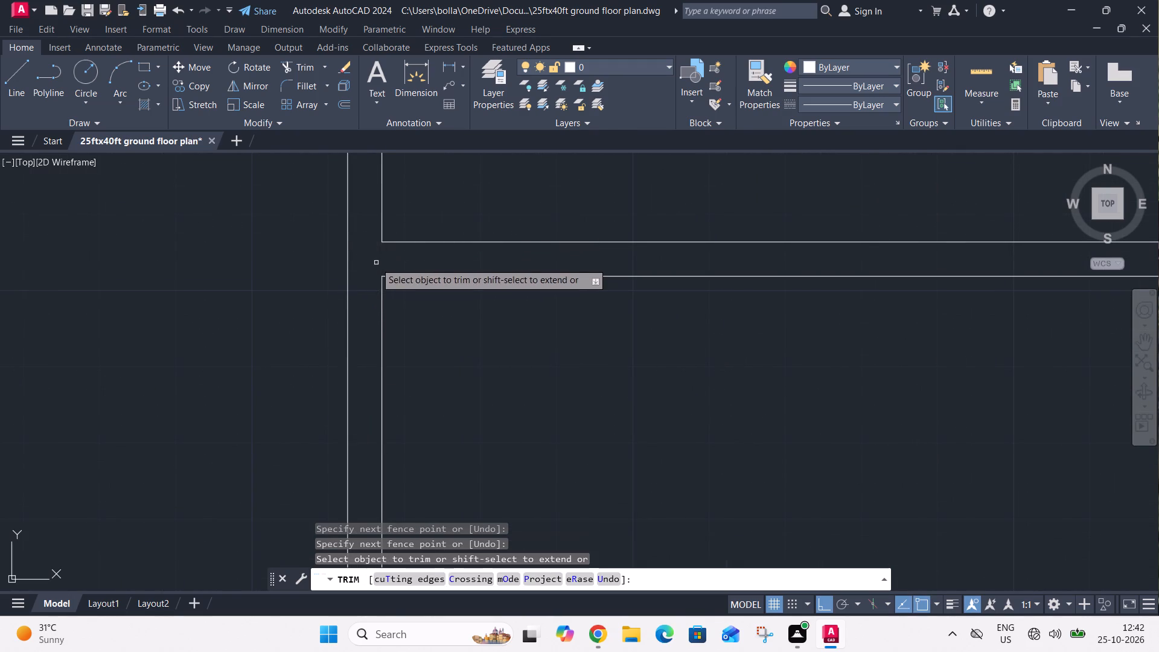
# Trim the vertical partition's face line across the end of the horizontal partition below the large middle room.
pyautogui.scroll(-4, 375, 264)
pyautogui.moveTo(409, 305); pyautogui.dragTo(482, 419, button='middle')
pyautogui.scroll(1, 684, 388)
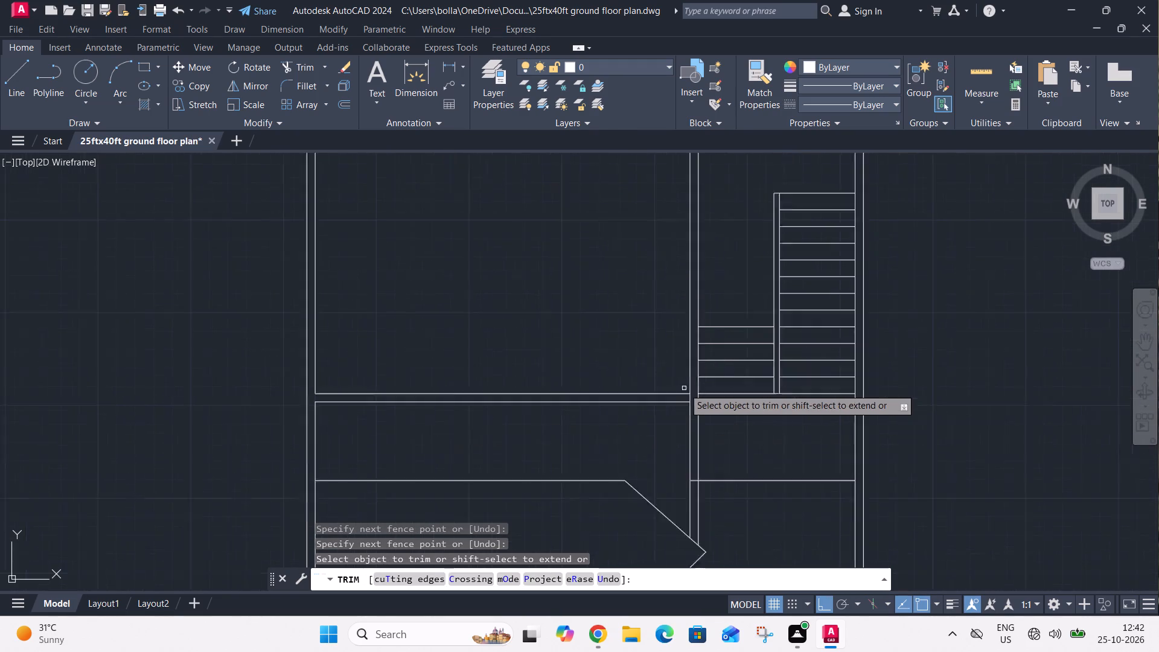
pyautogui.scroll(3, 684, 388)
pyautogui.click(702, 432)
pyautogui.click(659, 432)
# Trim the overlapping lines where the partition above the large middle room meets the left exterior wall.
pyautogui.scroll(-3, 660, 441)
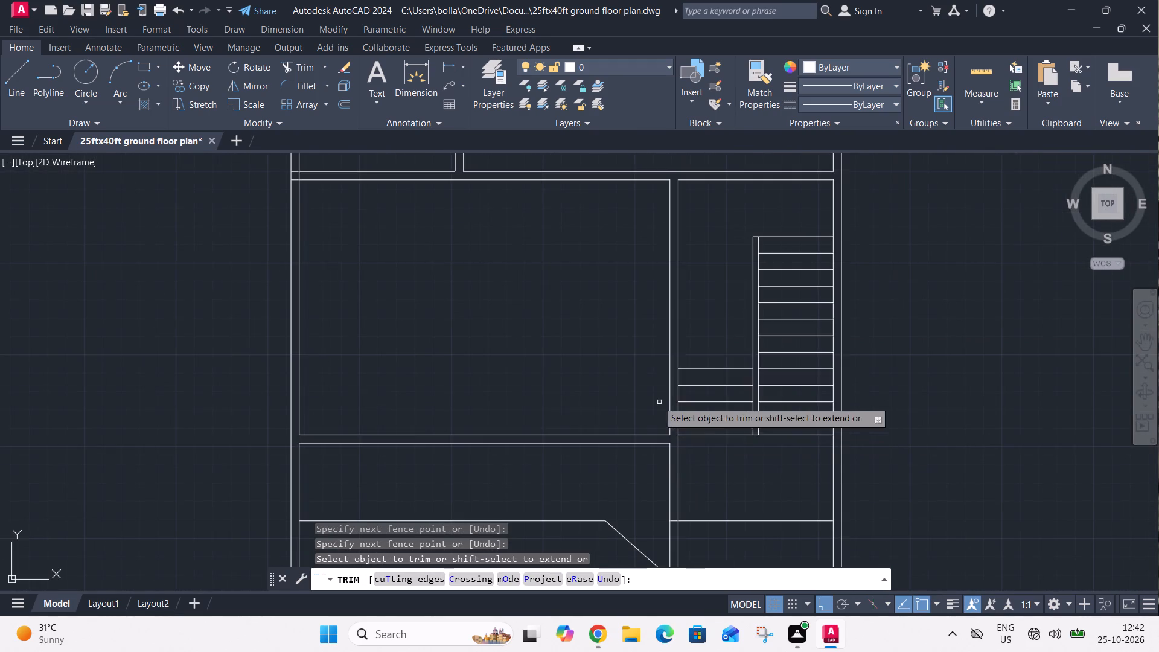
pyautogui.moveTo(589, 324); pyautogui.dragTo(749, 458, button='middle')
pyautogui.scroll(3, 437, 308)
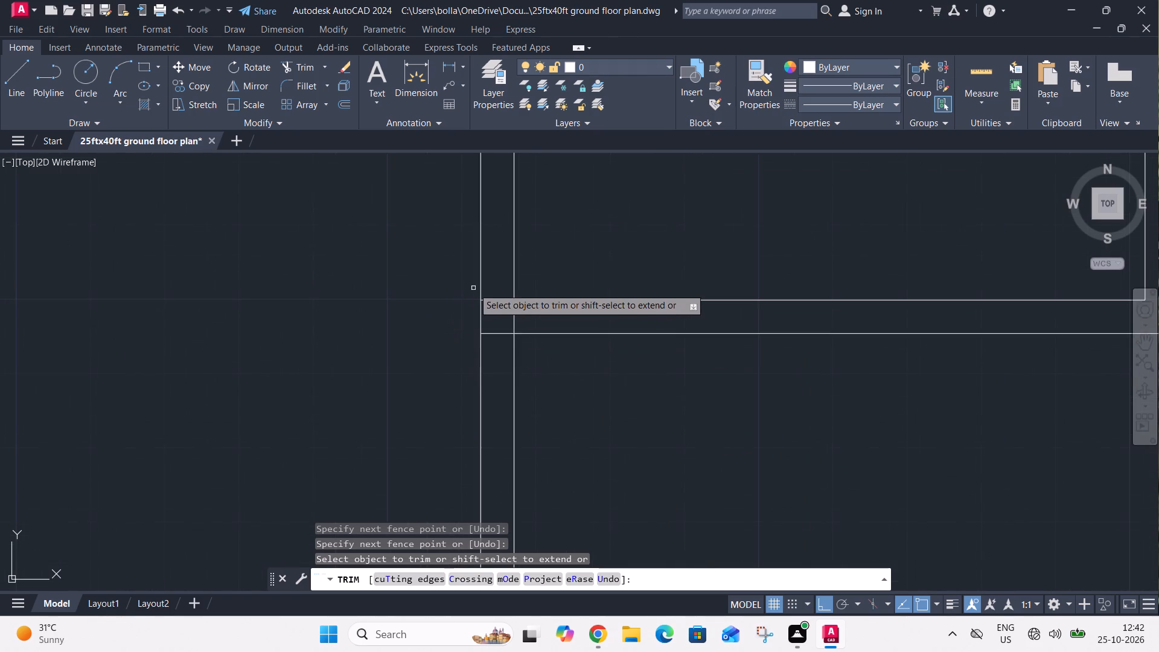
pyautogui.click(493, 276)
pyautogui.click(505, 368)
pyautogui.click(534, 317)
pyautogui.click(505, 319)
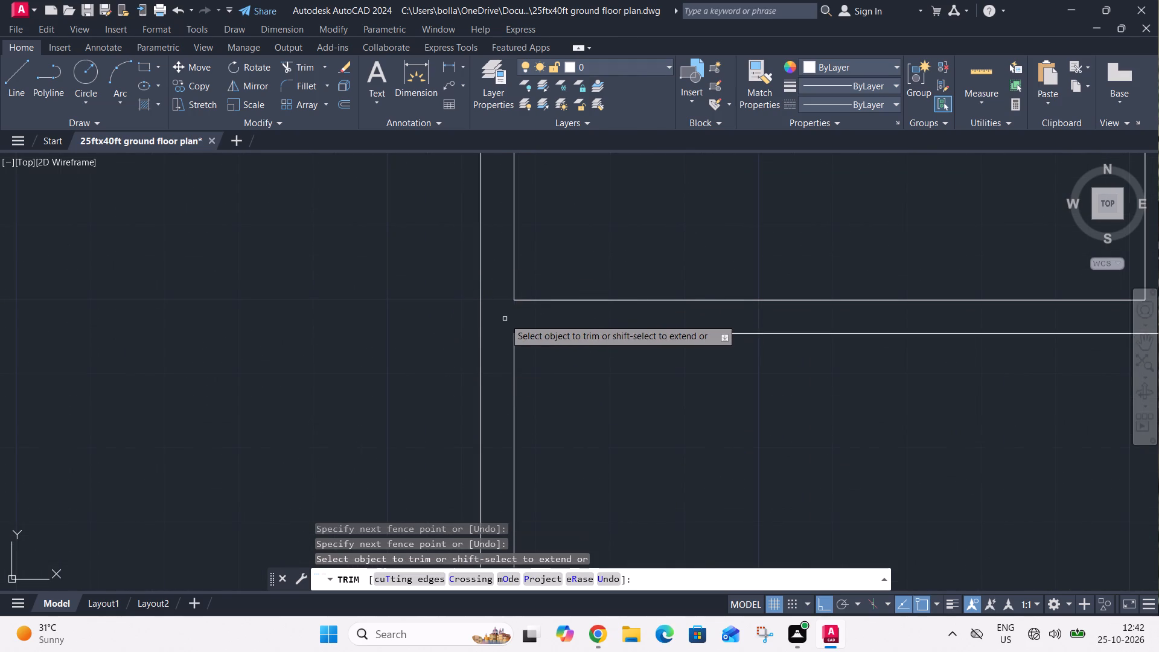
# Trim the overlapping lines at both ends of the partition below the upper-left room and at its junction with the short vertical partition.
pyautogui.scroll(-4, 503, 321)
pyautogui.scroll(3, 602, 236)
pyautogui.scroll(-2, 500, 281)
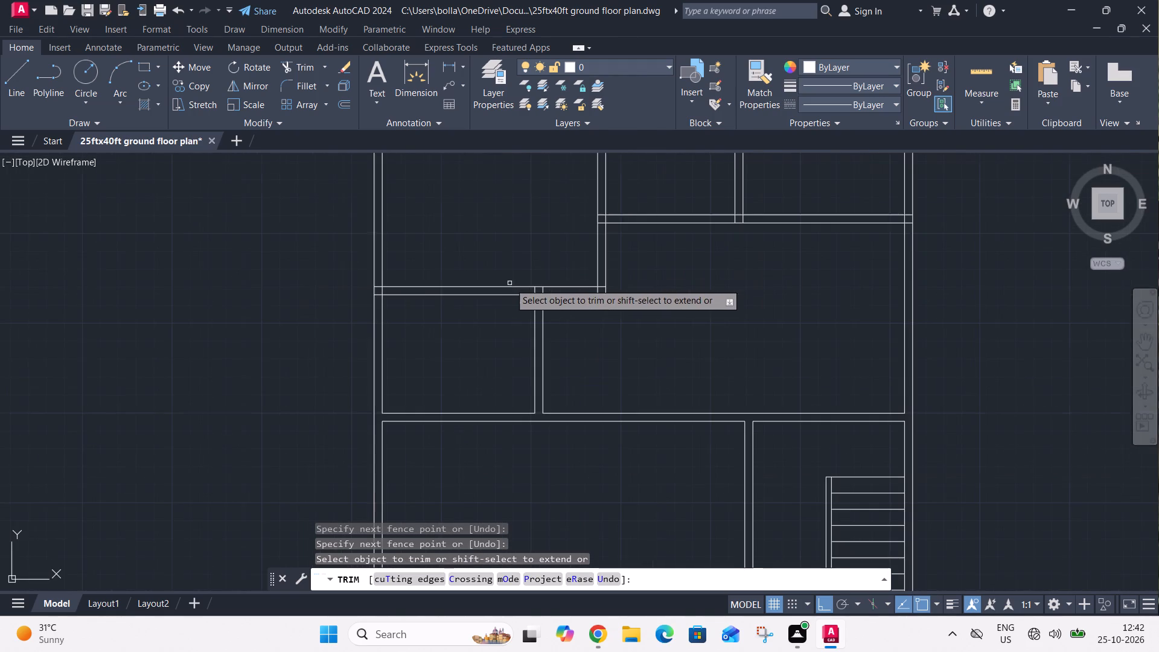
pyautogui.scroll(3, 377, 284)
pyautogui.click(377, 284)
pyautogui.click(366, 352)
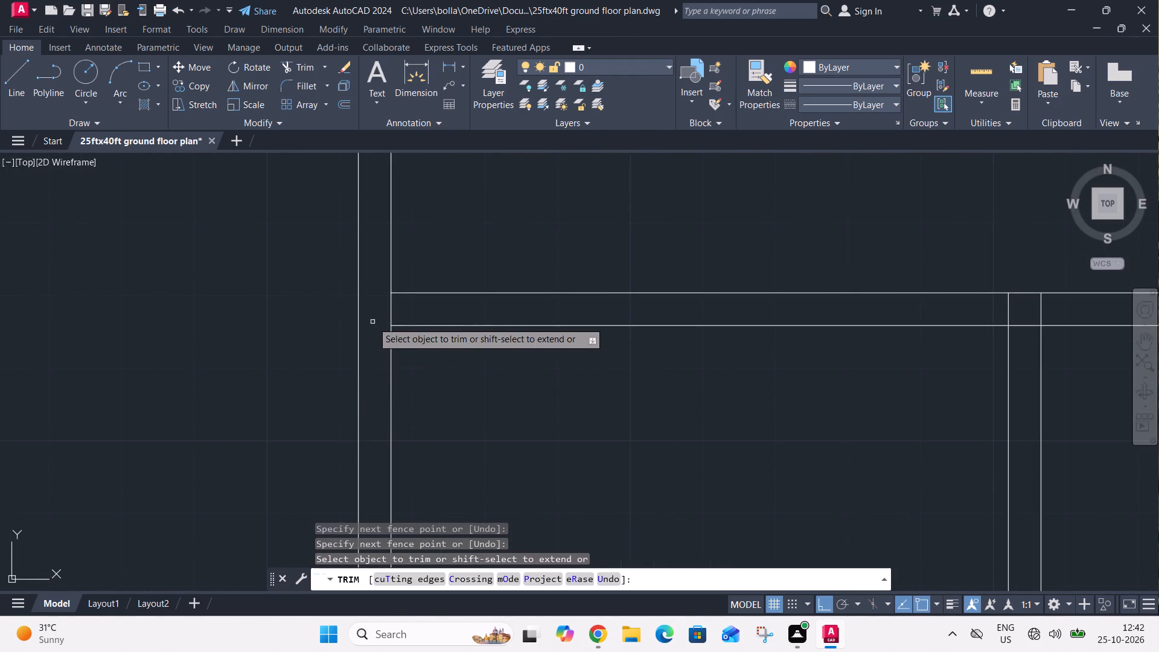
pyautogui.click(372, 321)
pyautogui.scroll(-2, 476, 302)
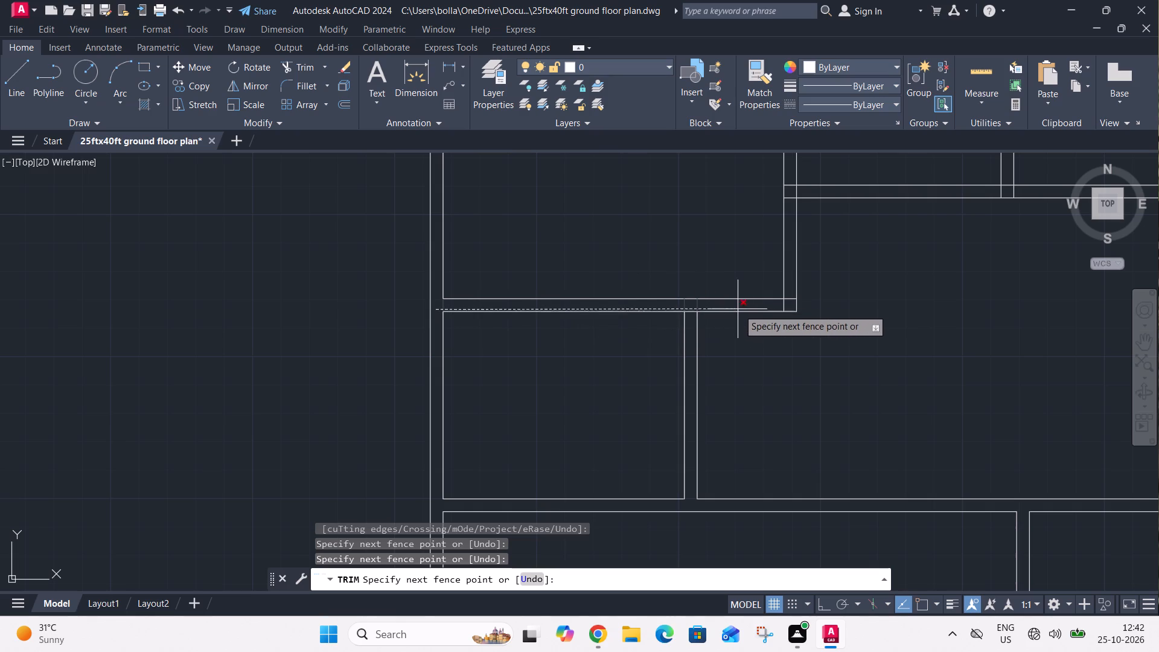
pyautogui.click(788, 305)
pyautogui.click(788, 304)
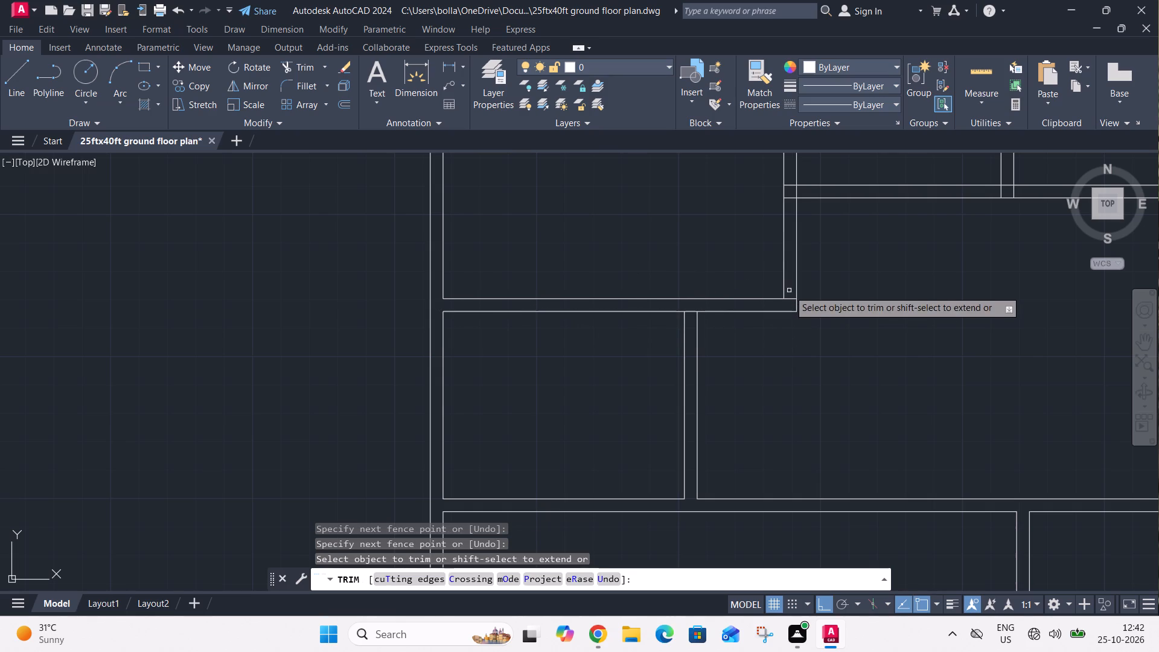
pyautogui.click(789, 290)
pyautogui.click(787, 302)
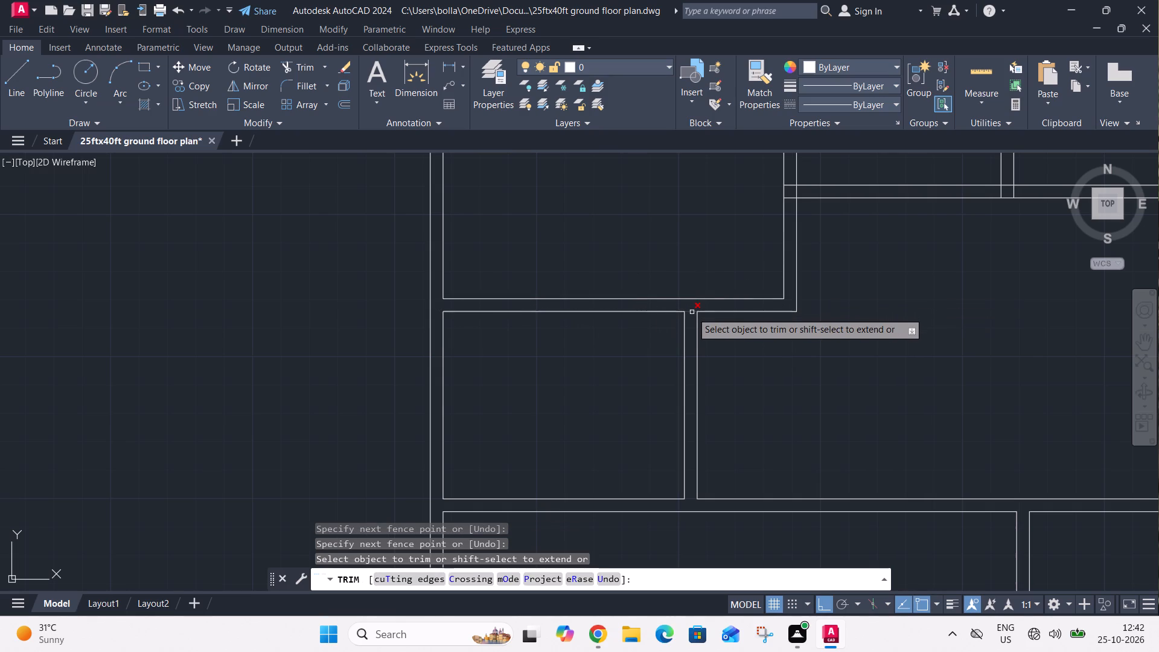
pyautogui.click(692, 312)
# Trim the overrunning inner face lines at the plan's upper-left exterior wall corner.
pyautogui.scroll(-3, 691, 317)
pyautogui.moveTo(747, 326); pyautogui.dragTo(642, 394, button='middle')
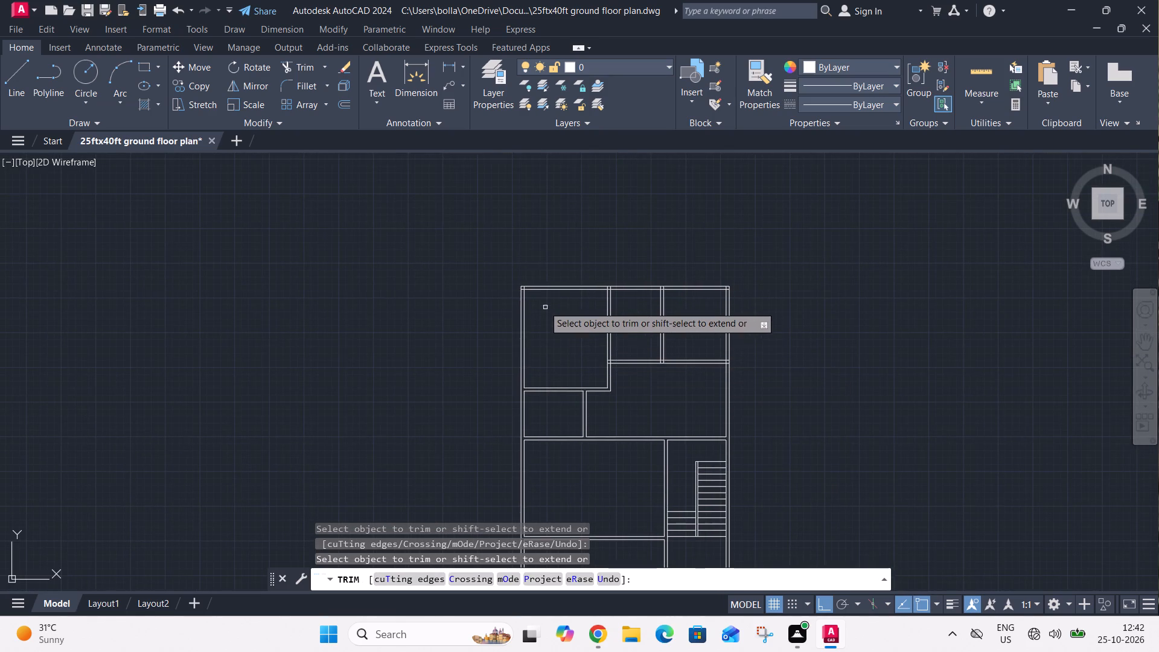
pyautogui.scroll(3, 529, 286)
pyautogui.click(526, 293)
pyautogui.click(499, 295)
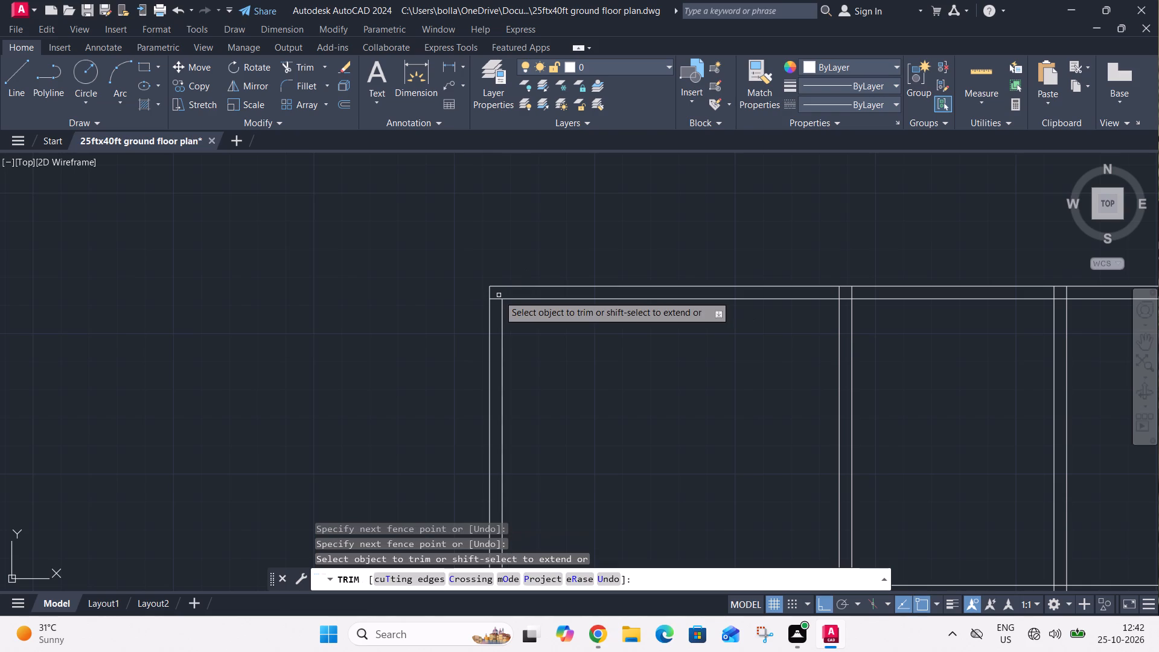
pyautogui.click(497, 296)
pyautogui.click(497, 307)
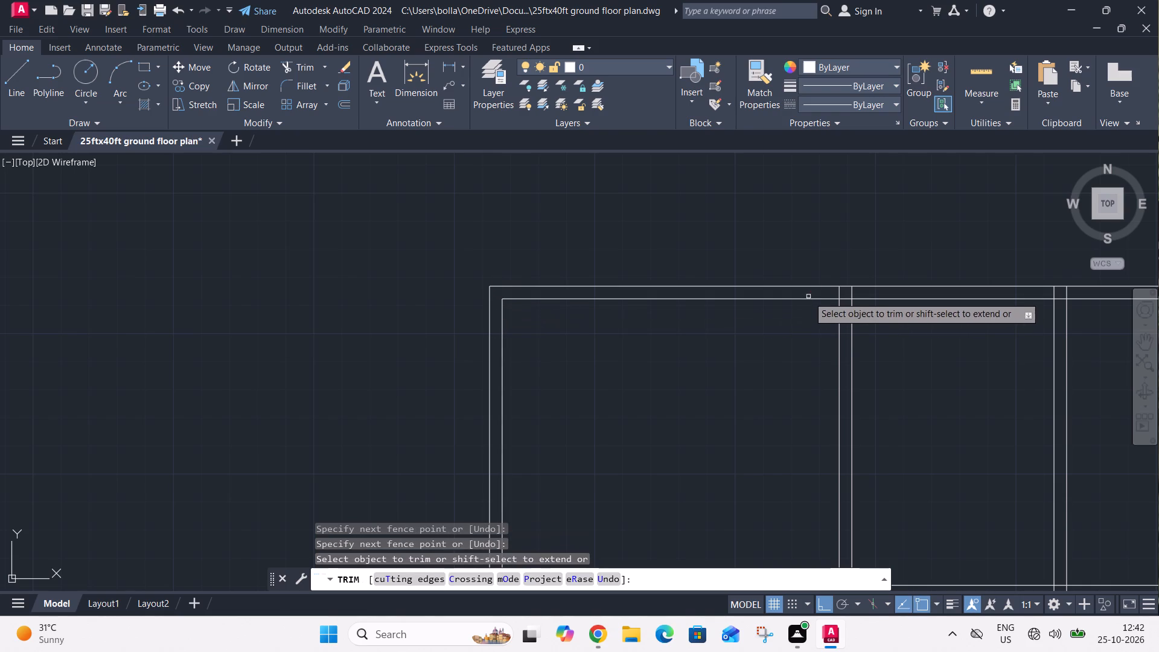
# Trim the overlapping lines where the two vertical partitions and the right exterior wall meet the plan's top exterior wall.
pyautogui.moveTo(893, 318); pyautogui.dragTo(584, 345, button='middle')
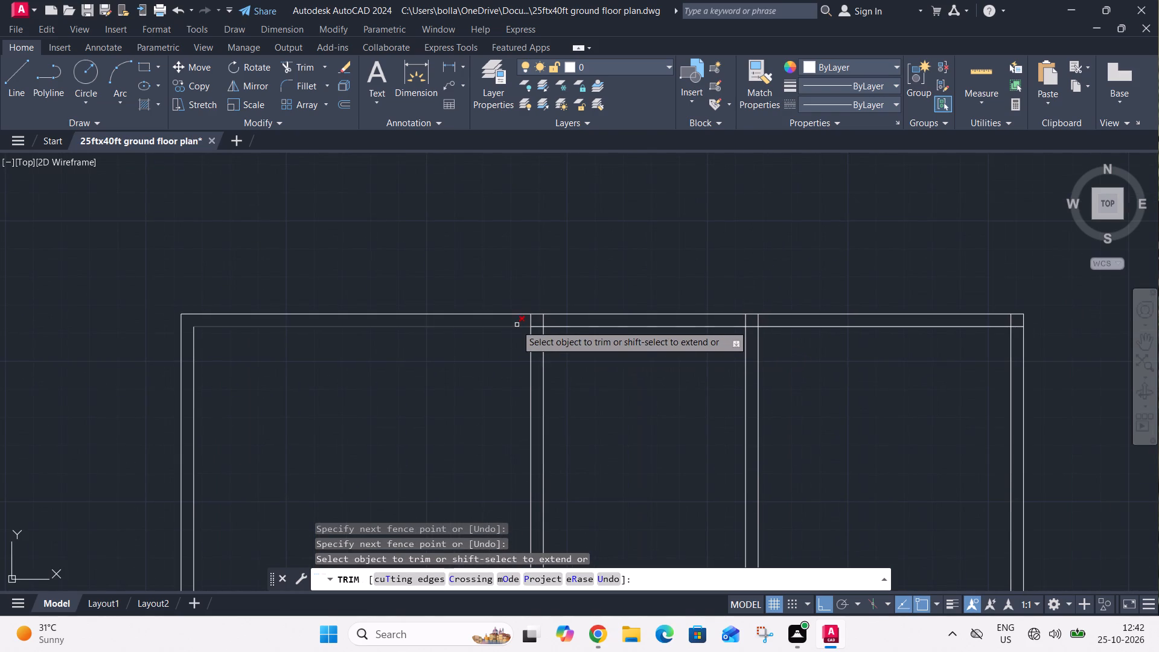
pyautogui.scroll(2, 517, 318)
pyautogui.click(517, 318)
pyautogui.scroll(-2, 625, 328)
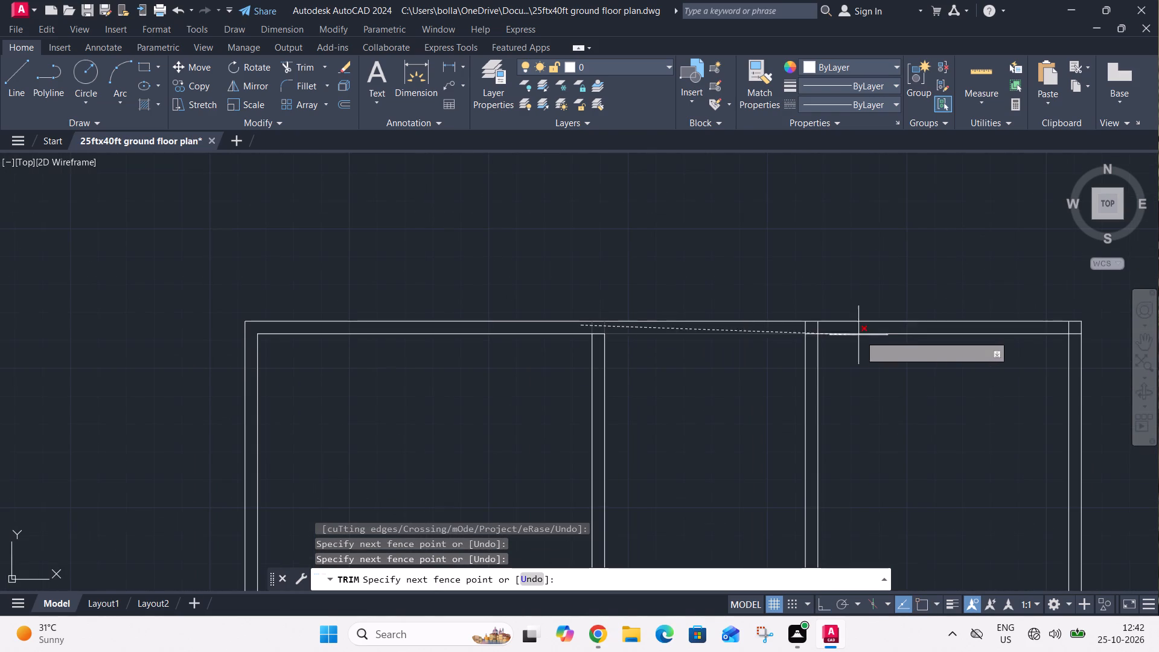
pyautogui.click(1075, 326)
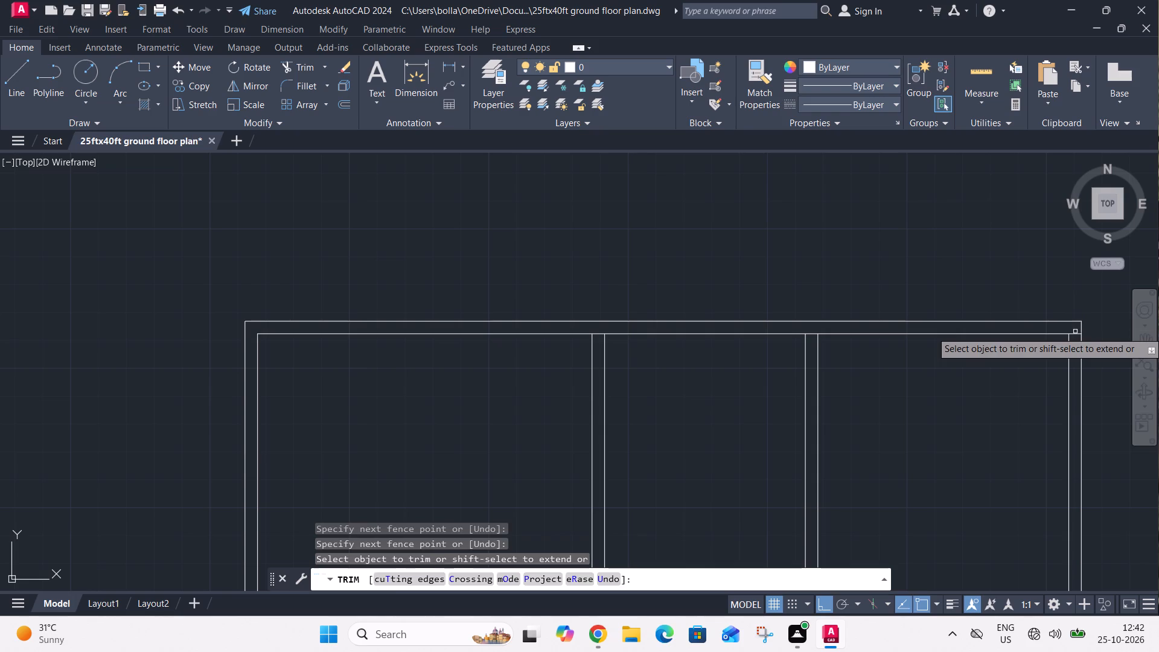
pyautogui.click(1075, 331)
pyautogui.click(1075, 342)
pyautogui.click(809, 328)
pyautogui.click(809, 339)
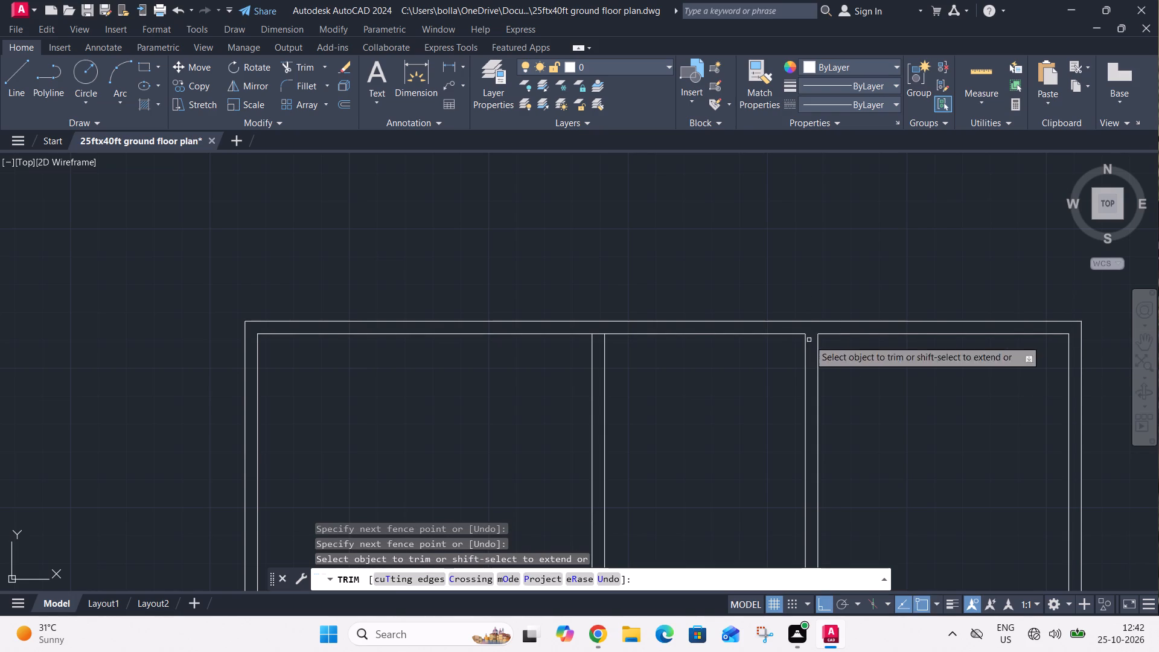
pyautogui.click(604, 327)
pyautogui.click(597, 334)
# Trim the overlapping lines where the horizontal partition below the two upper-right rooms meets both vertical partitions.
pyautogui.scroll(-3, 634, 281)
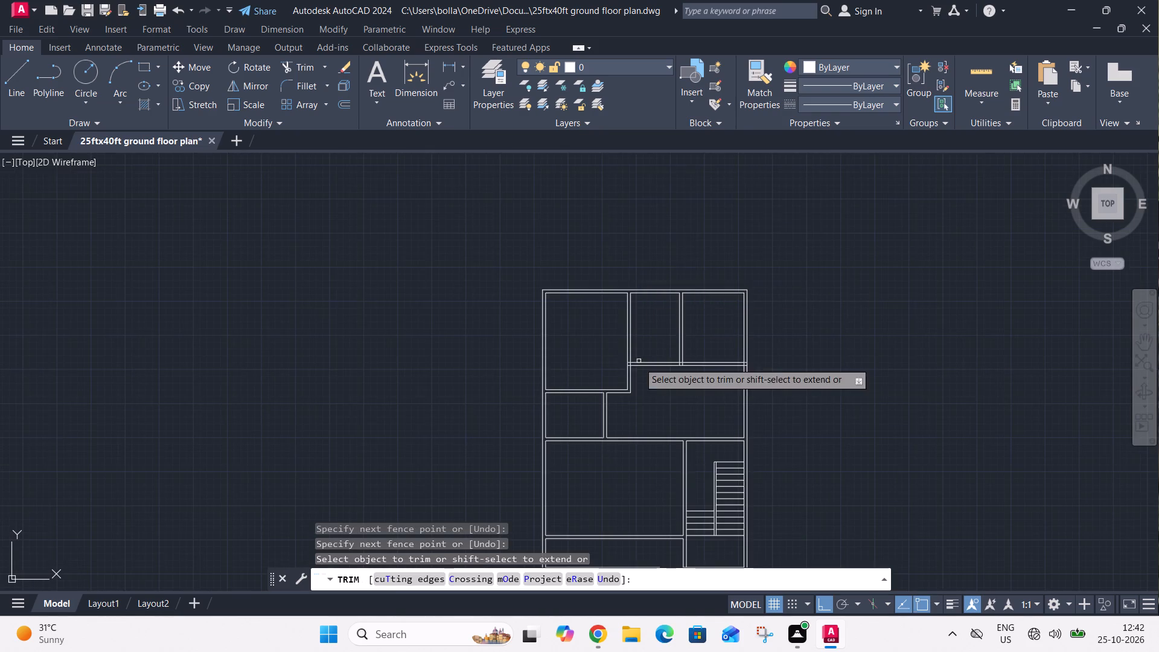
pyautogui.scroll(3, 615, 378)
pyautogui.click(661, 313)
pyautogui.click(666, 351)
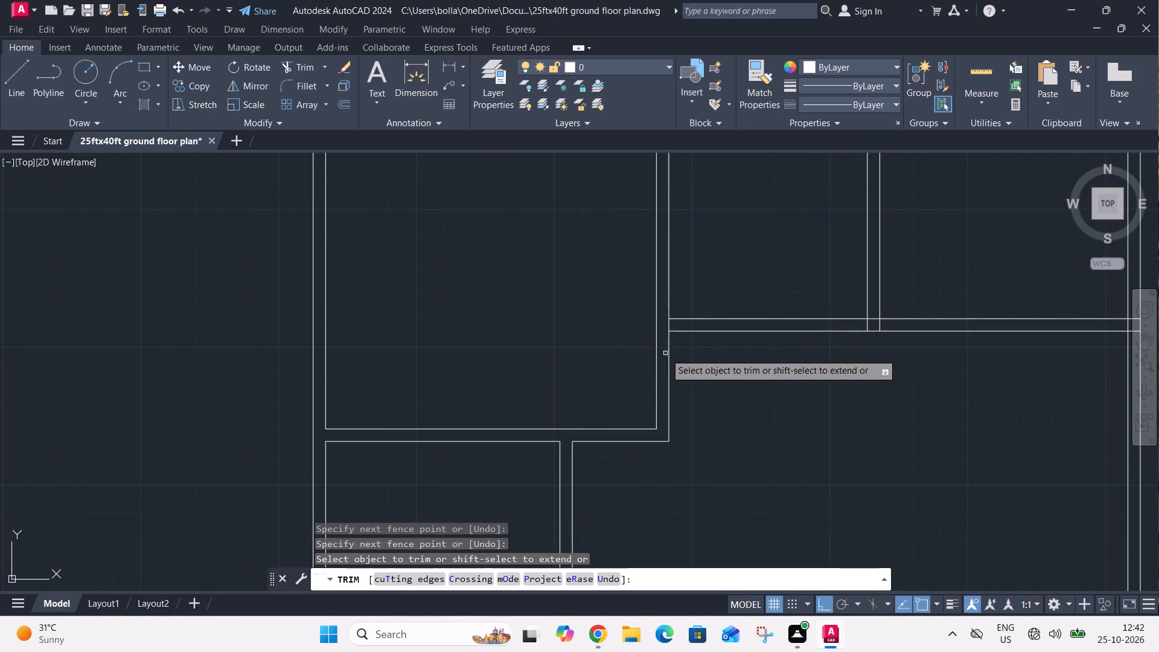
pyautogui.click(674, 325)
pyautogui.click(663, 325)
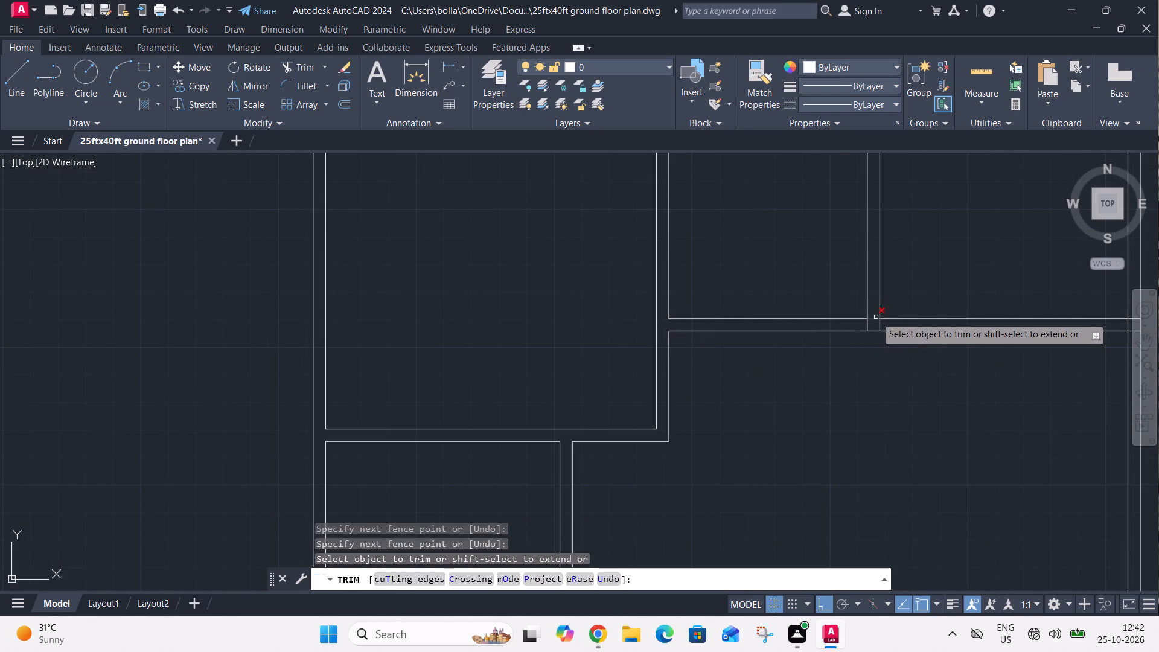
pyautogui.click(876, 316)
pyautogui.click(859, 326)
pyautogui.click(878, 322)
# Trim the overlapping lines where the partition below the upper-right room meets the right exterior wall, and finish trimming.
pyautogui.scroll(-2, 868, 340)
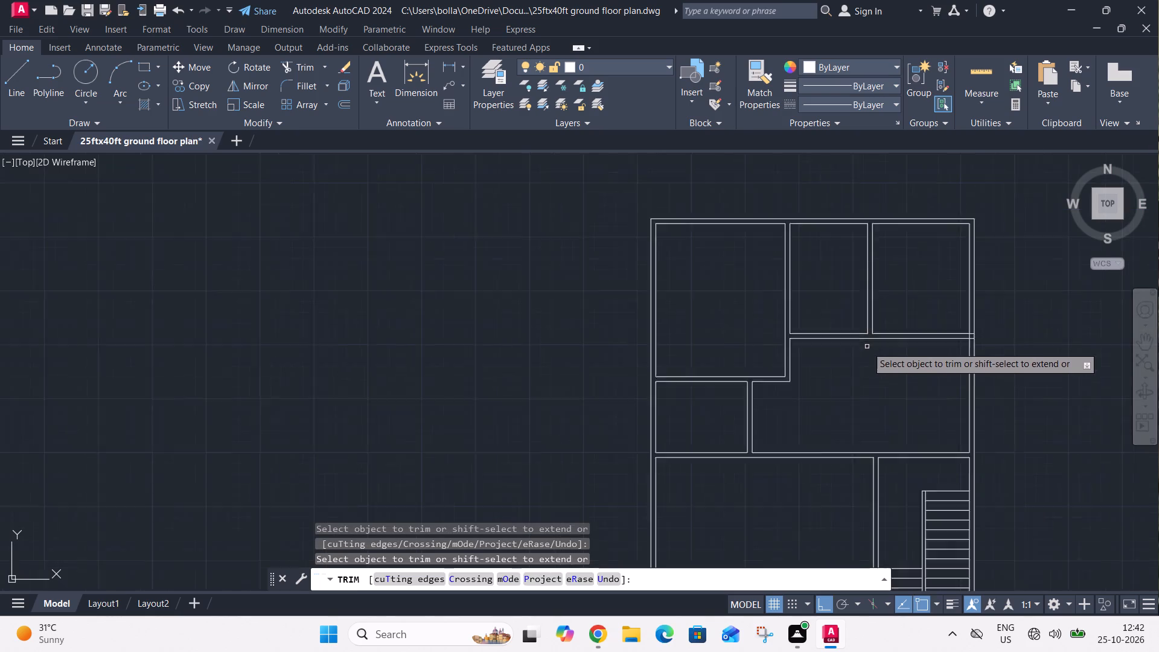
pyautogui.scroll(-1, 867, 347)
pyautogui.moveTo(902, 352); pyautogui.dragTo(657, 362, button='middle')
pyautogui.scroll(4, 683, 341)
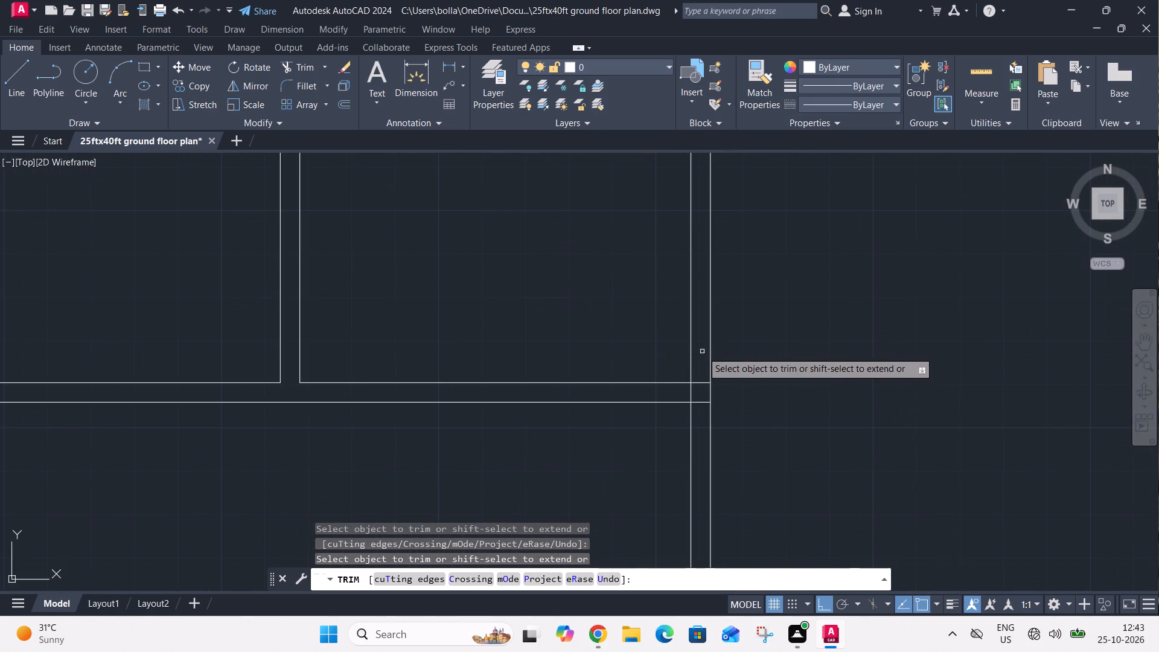
pyautogui.click(702, 351)
pyautogui.click(701, 412)
pyautogui.click(697, 389)
pyautogui.click(679, 389)
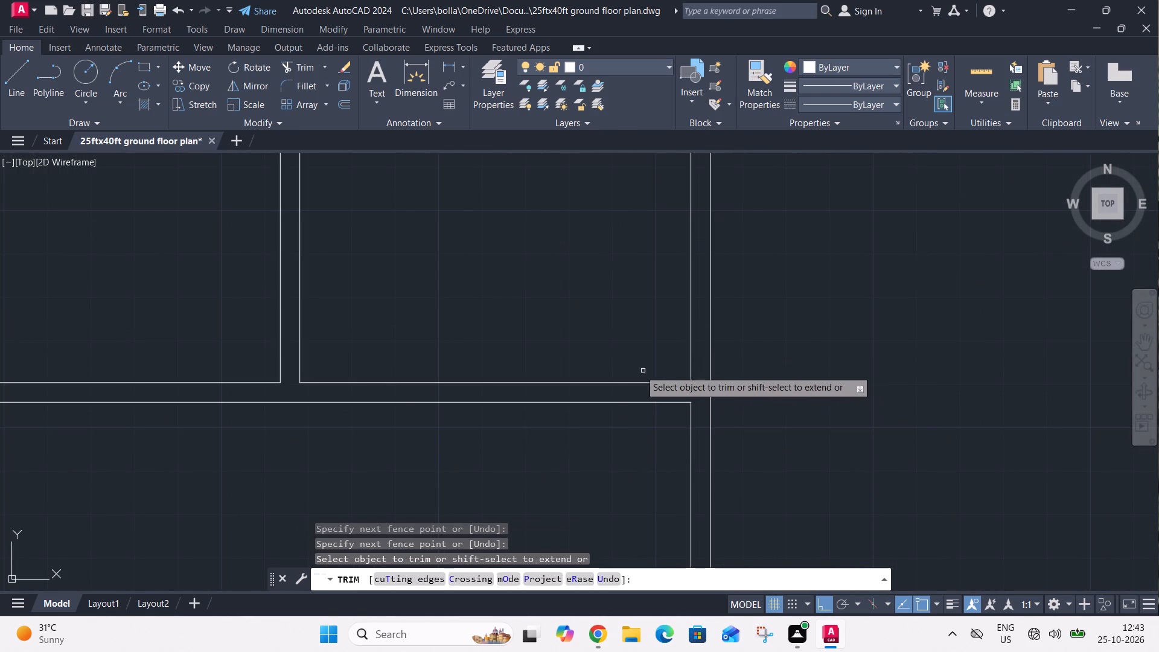
pyautogui.scroll(-3, 623, 364)
pyautogui.press('Escape')
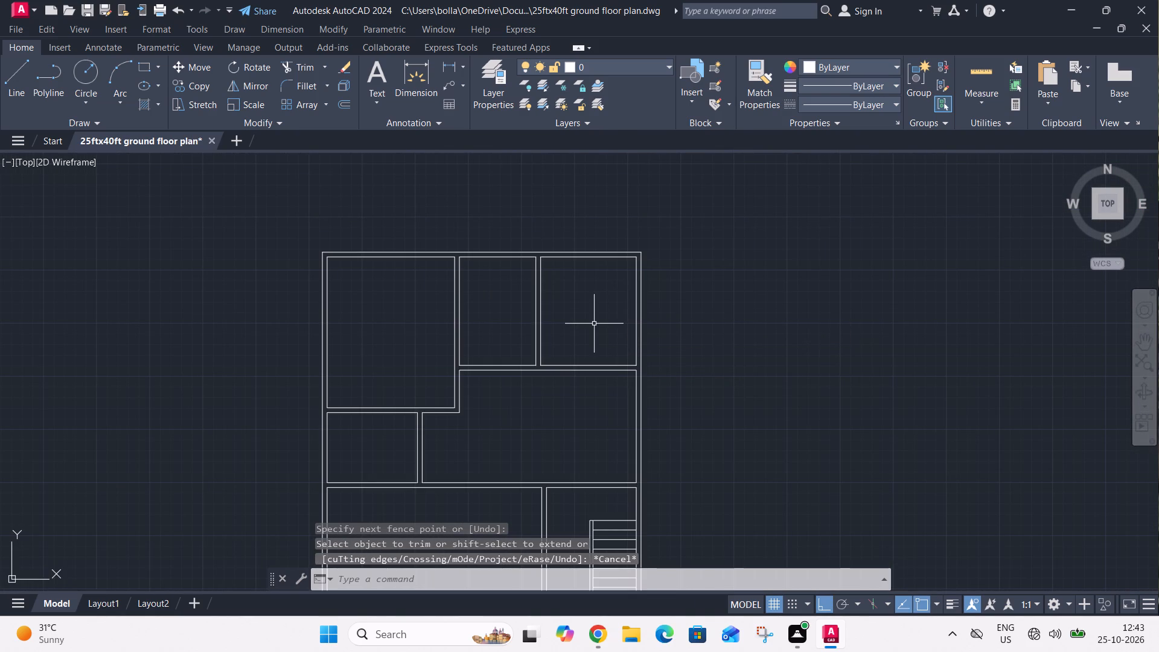
# Draw a short line across the wall thickness at the large upper-left room's lower-right inner corner, reaching the partition's outer face.
pyautogui.write('l')
pyautogui.press('space')
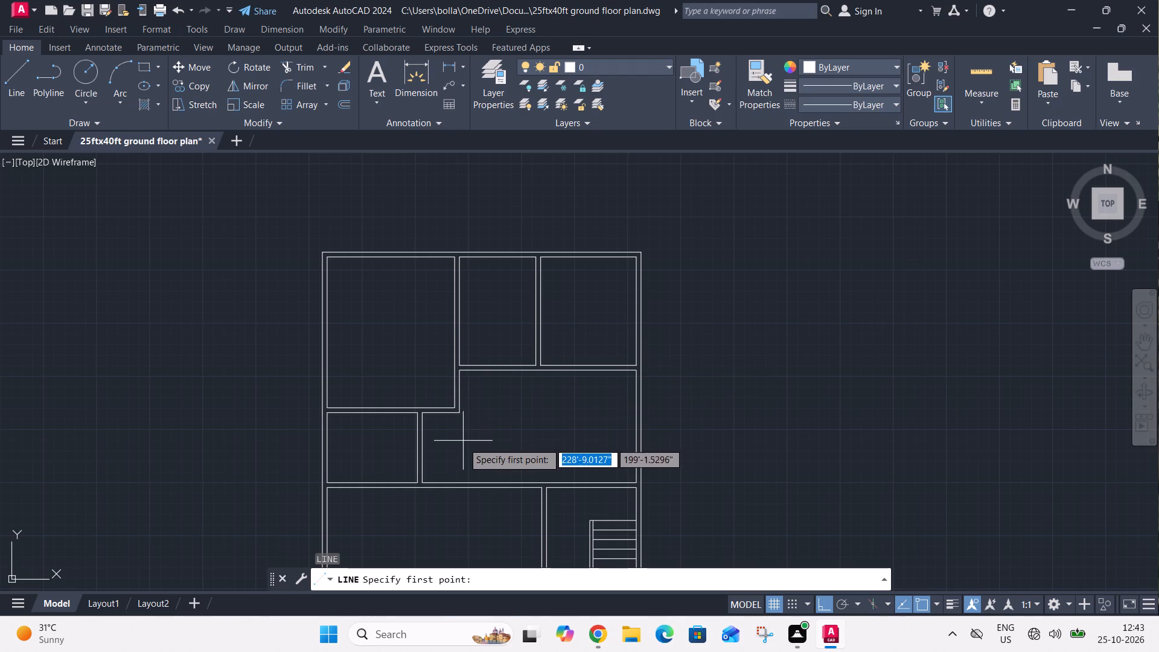
pyautogui.scroll(3, 453, 406)
pyautogui.click(447, 415)
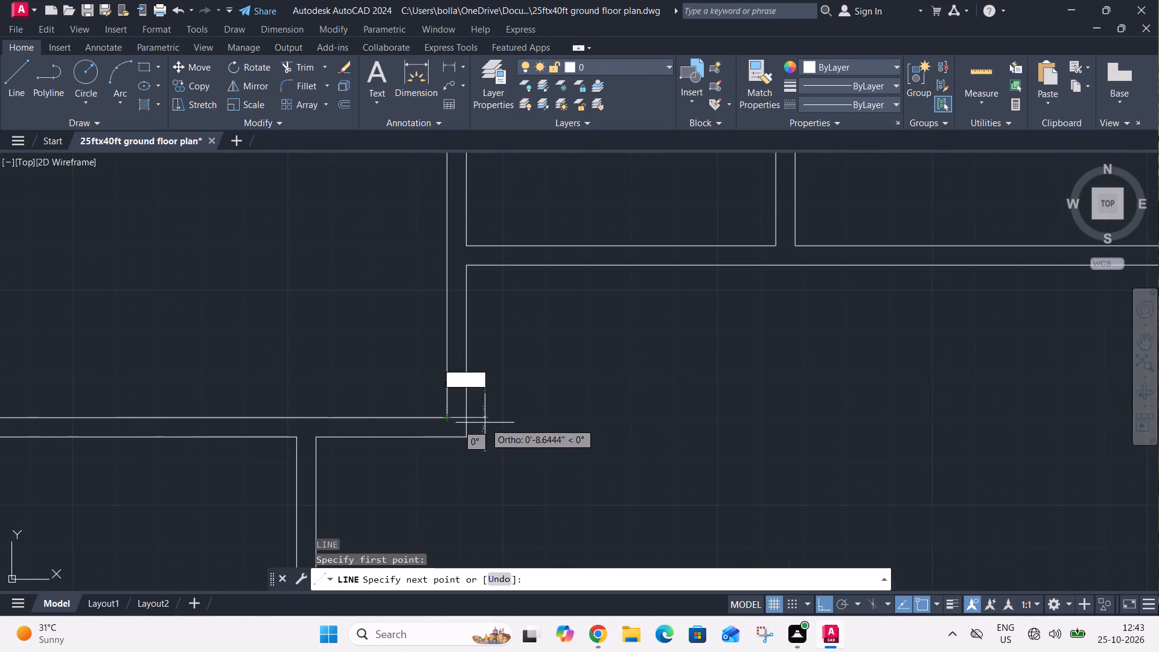
pyautogui.click(467, 415)
pyautogui.press('Escape')
# Draw a short line across the horizontal partition at the midpoint of the upper-middle room's bottom wall.
pyautogui.press('l')
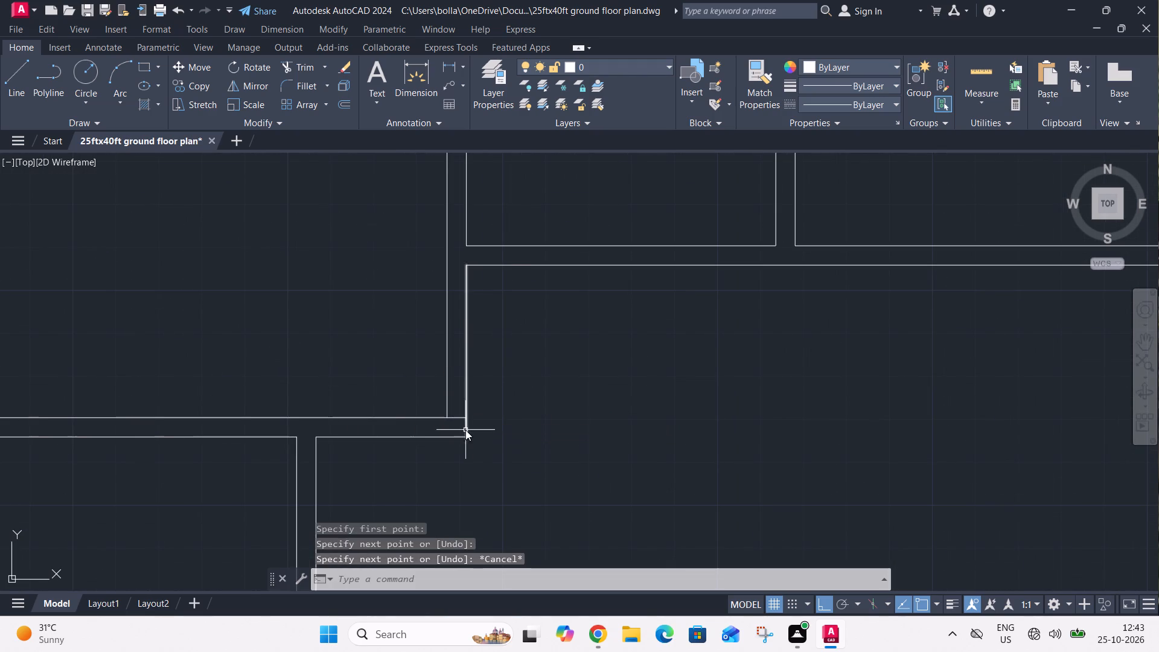
pyautogui.press('space')
pyautogui.click(631, 245)
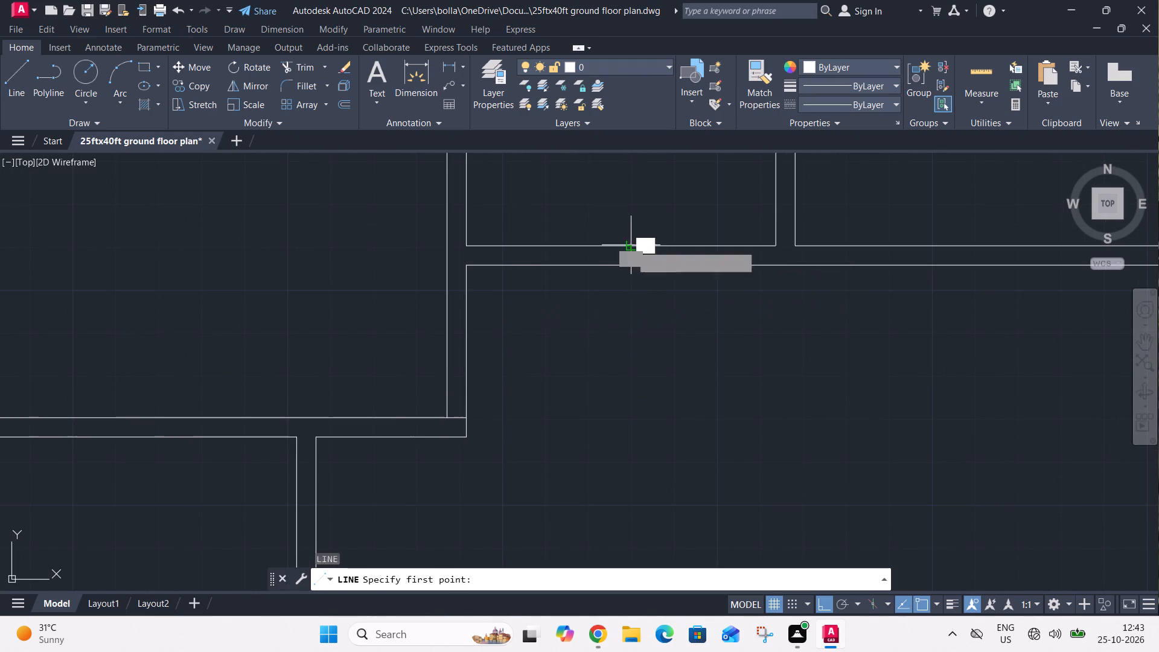
pyautogui.click(634, 263)
pyautogui.press('Escape')
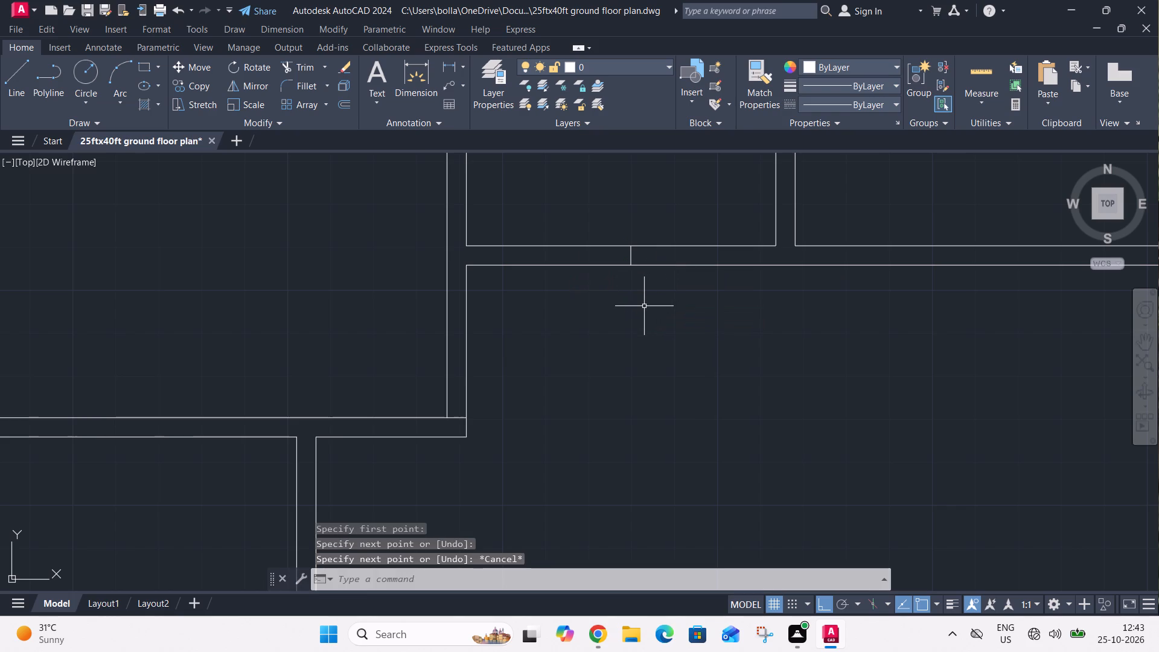
# Draw a short line across the horizontal partition at the upper-right room's lower-left corner.
pyautogui.write('l')
pyautogui.press('space')
pyautogui.moveTo(733, 383); pyautogui.dragTo(477, 418, button='middle')
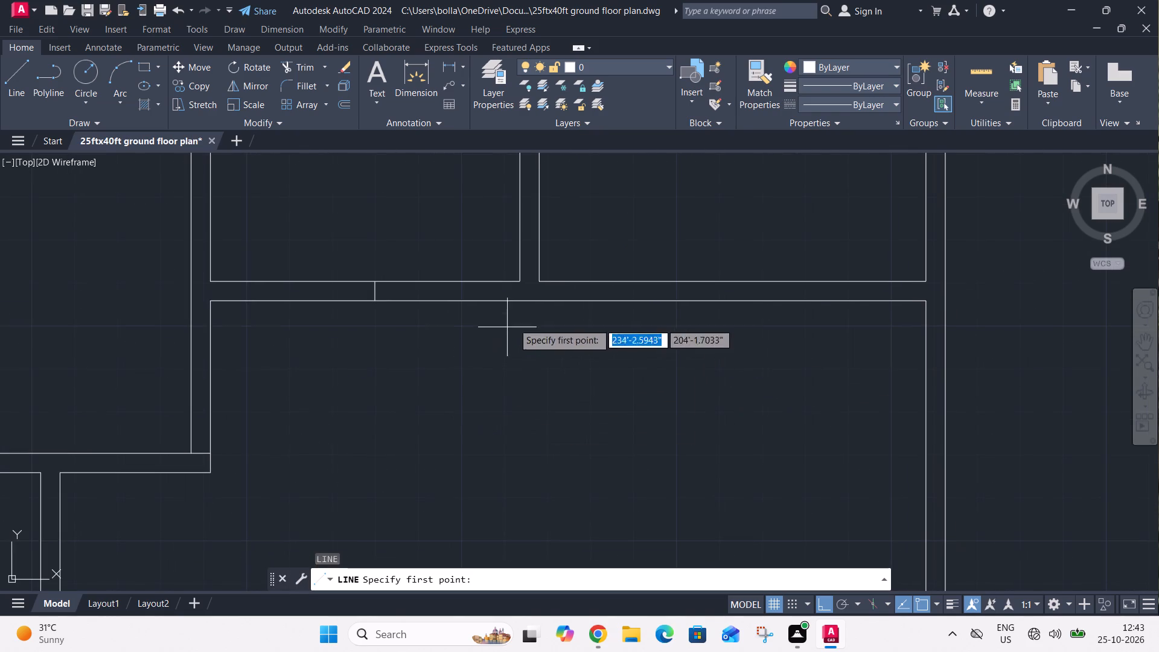
pyautogui.click(539, 280)
pyautogui.click(536, 299)
pyautogui.press('Escape')
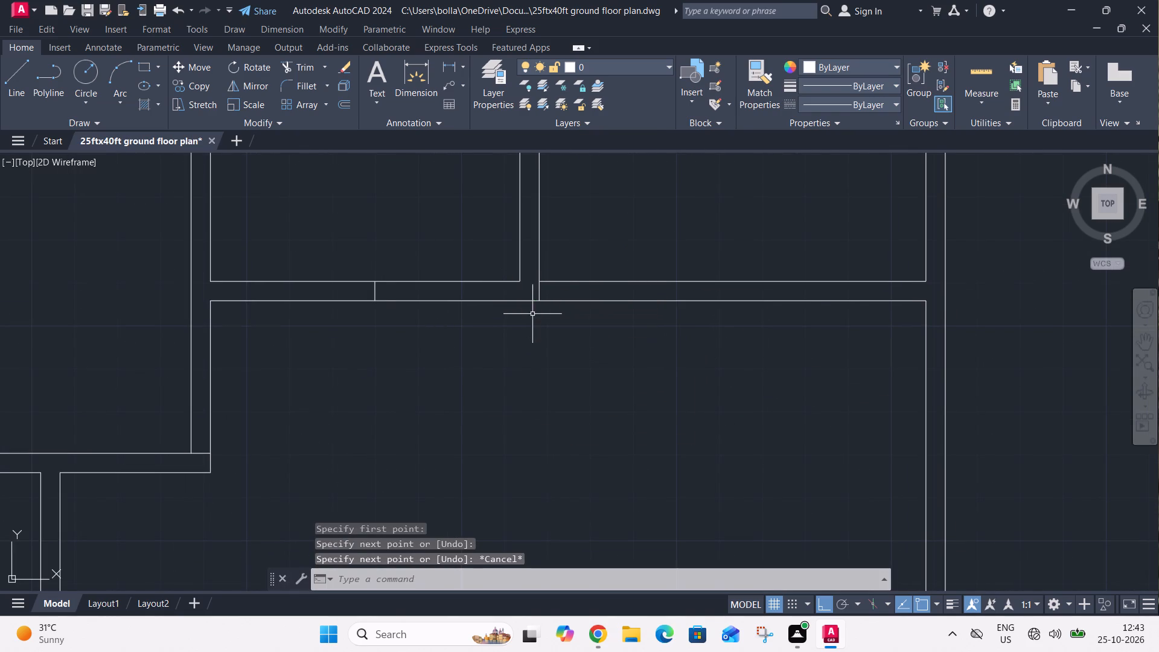
# Draw a short line closing the top end of the small left room's vertical partition.
pyautogui.press('space')
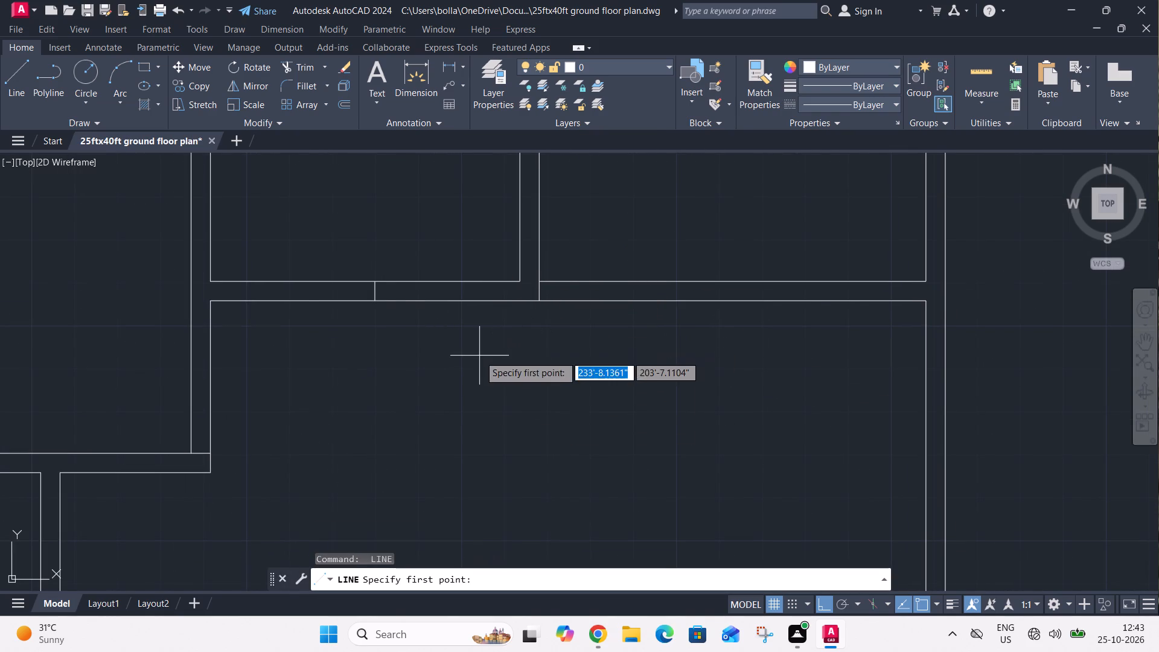
pyautogui.scroll(-4, 479, 356)
pyautogui.scroll(4, 425, 365)
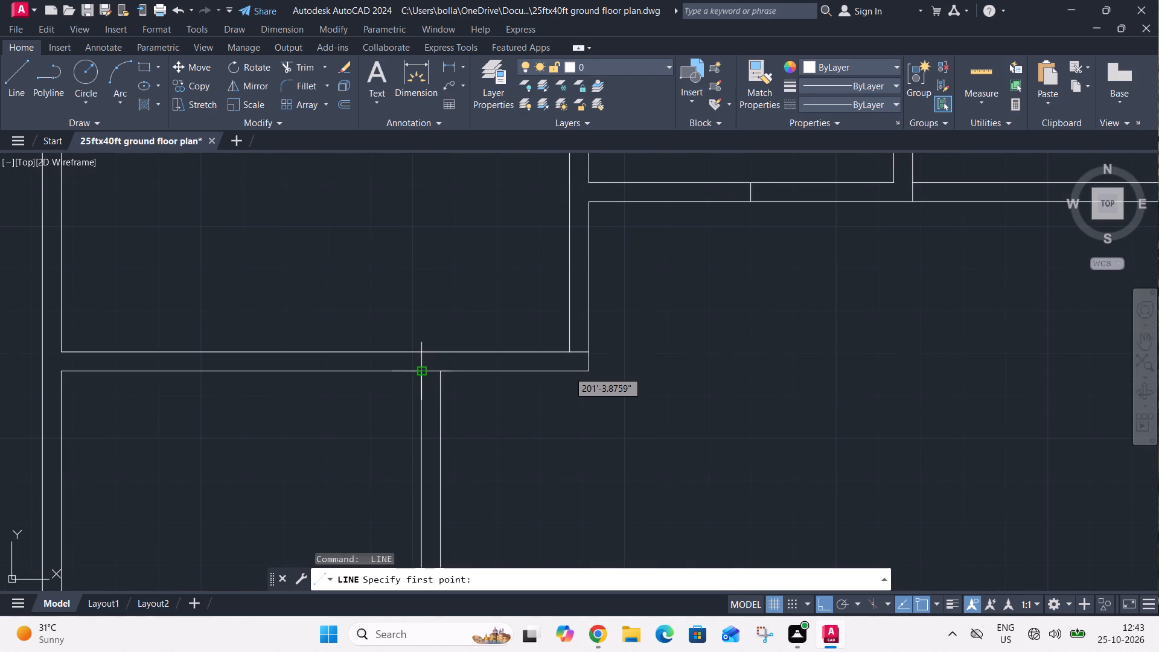
pyautogui.click(421, 371)
pyautogui.click(440, 372)
pyautogui.press('Escape')
# Draw a short line across the horizontal wall above the staircase, in line with the stair-side face of the vertical partition.
pyautogui.press('space')
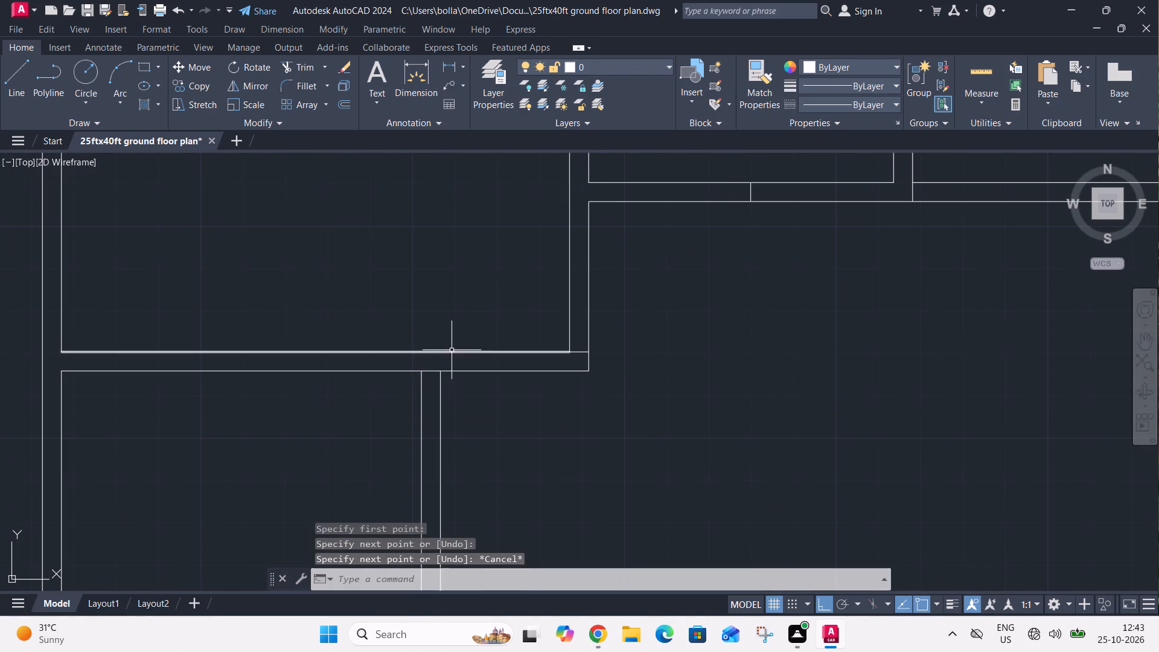
pyautogui.scroll(-3, 471, 321)
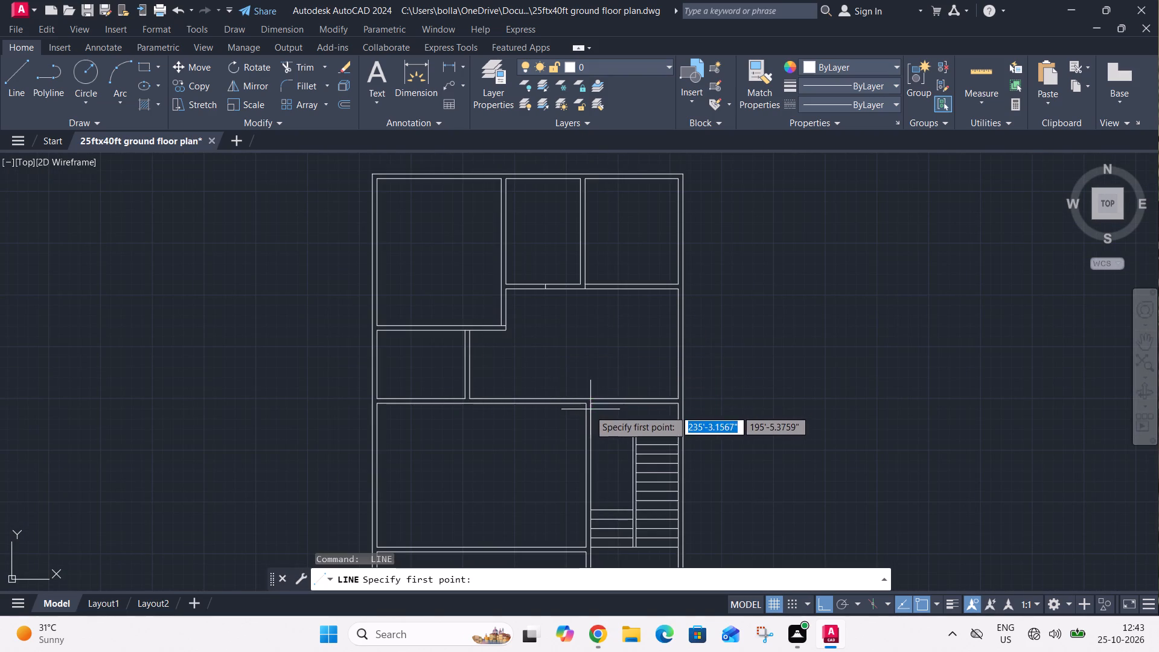
pyautogui.scroll(2, 587, 411)
pyautogui.click(595, 396)
pyautogui.click(595, 382)
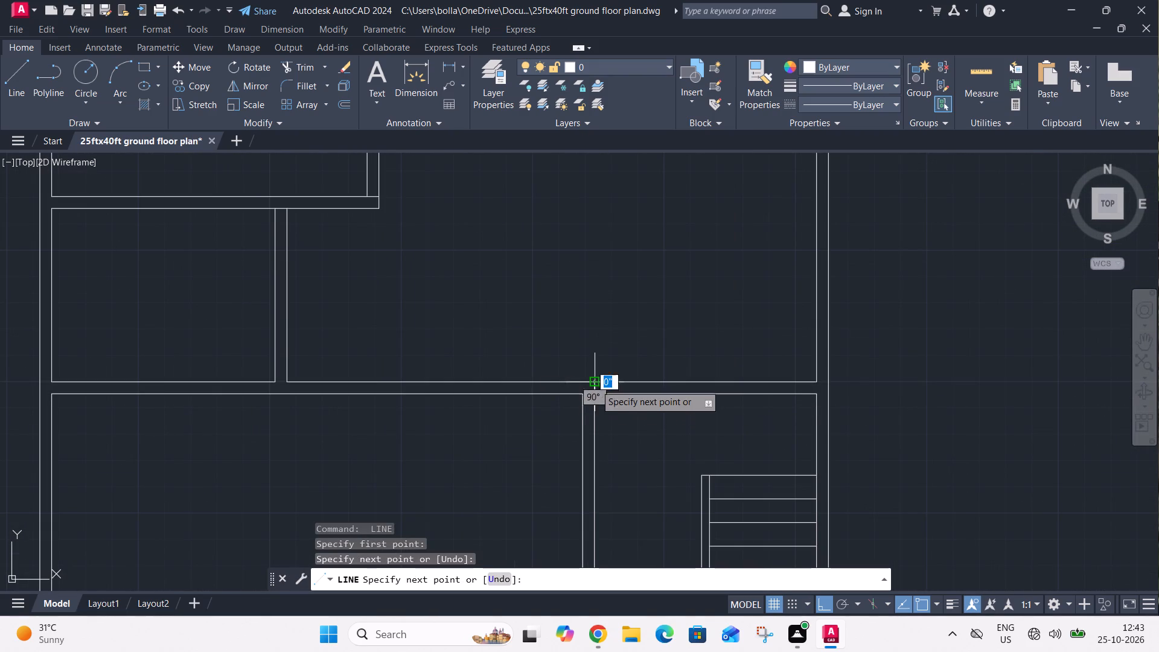
pyautogui.press('Escape')
# Draw a short line across the large lower-left room's bottom wall at its midpoint.
pyautogui.press('space')
pyautogui.scroll(-3, 594, 342)
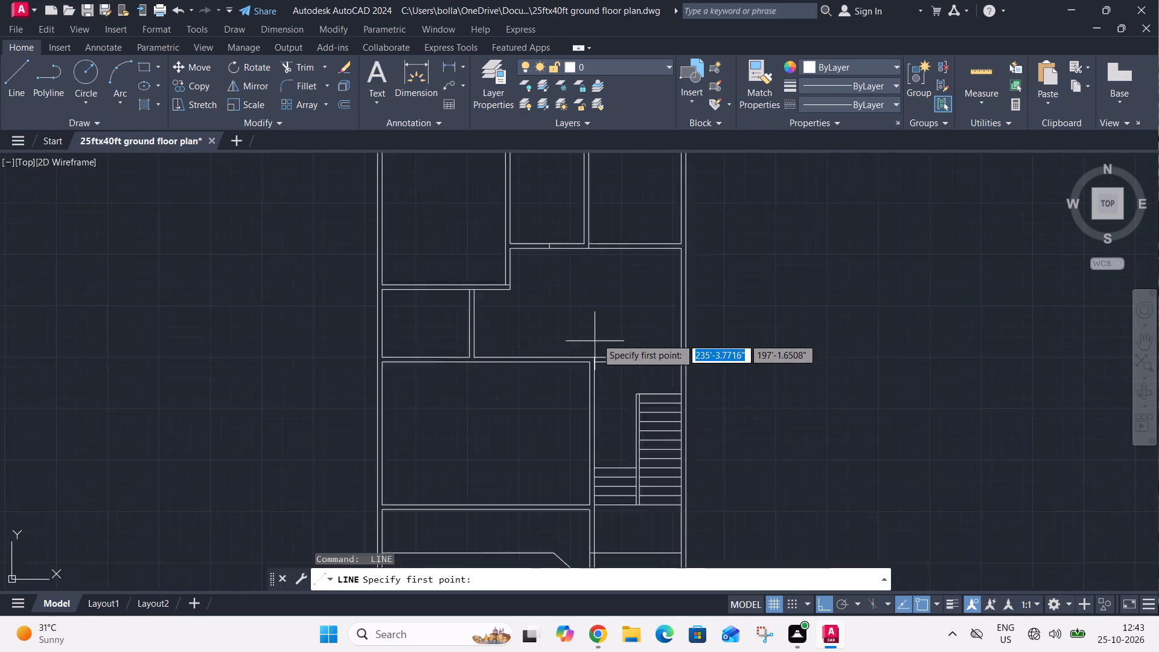
pyautogui.scroll(3, 533, 447)
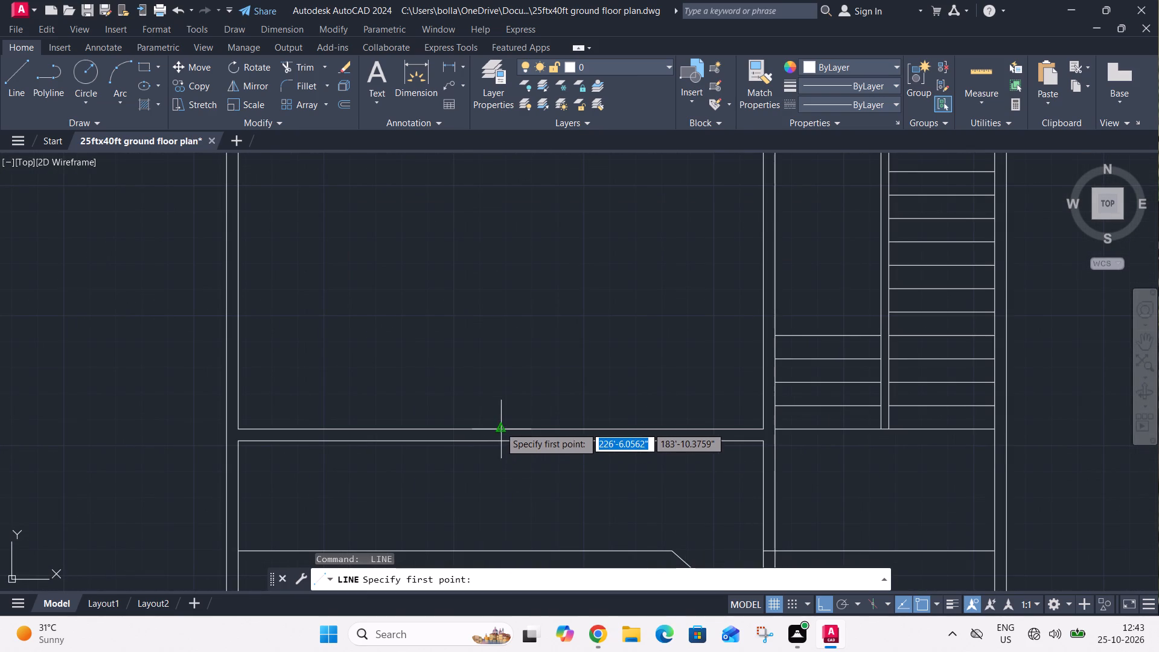
pyautogui.click(500, 427)
pyautogui.click(500, 438)
pyautogui.press('Escape')
# Offset the short line in the wall above the staircase 4.5" toward the stair side.
pyautogui.scroll(-3, 512, 348)
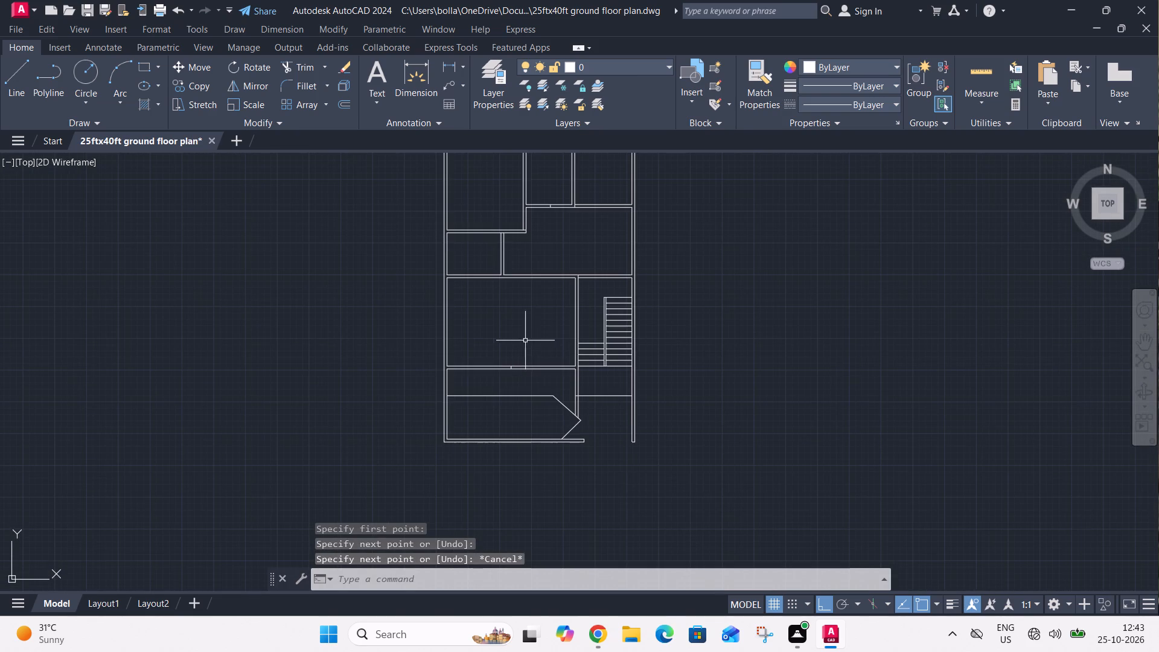
pyautogui.write('o')
pyautogui.press('space')
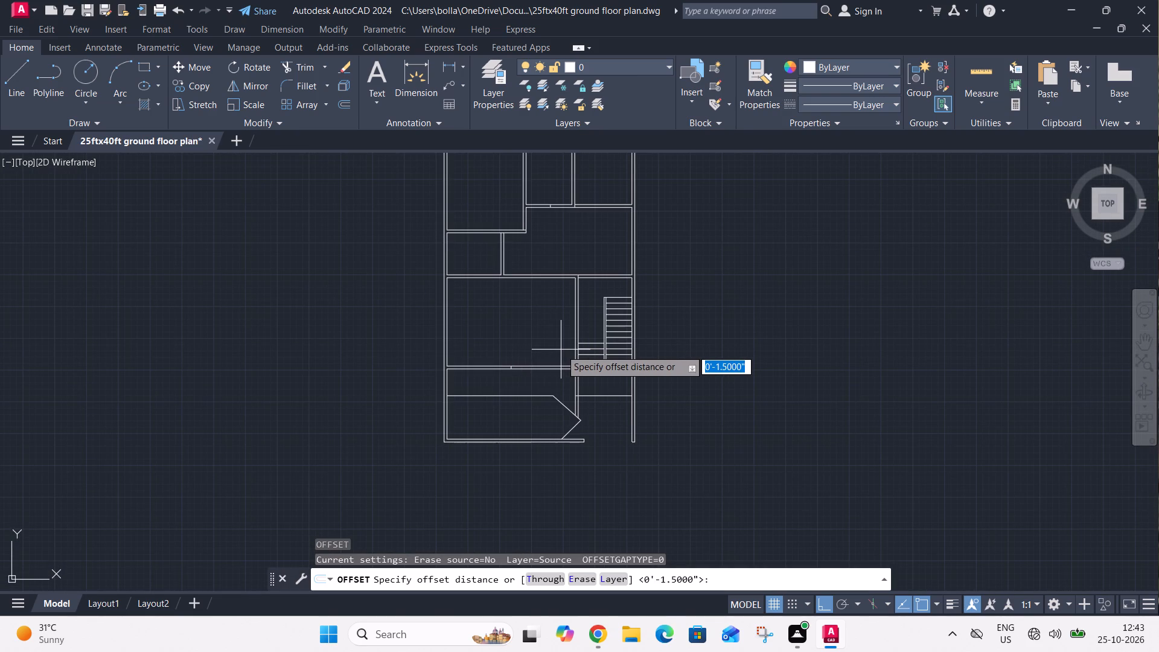
pyautogui.write('4.5"')
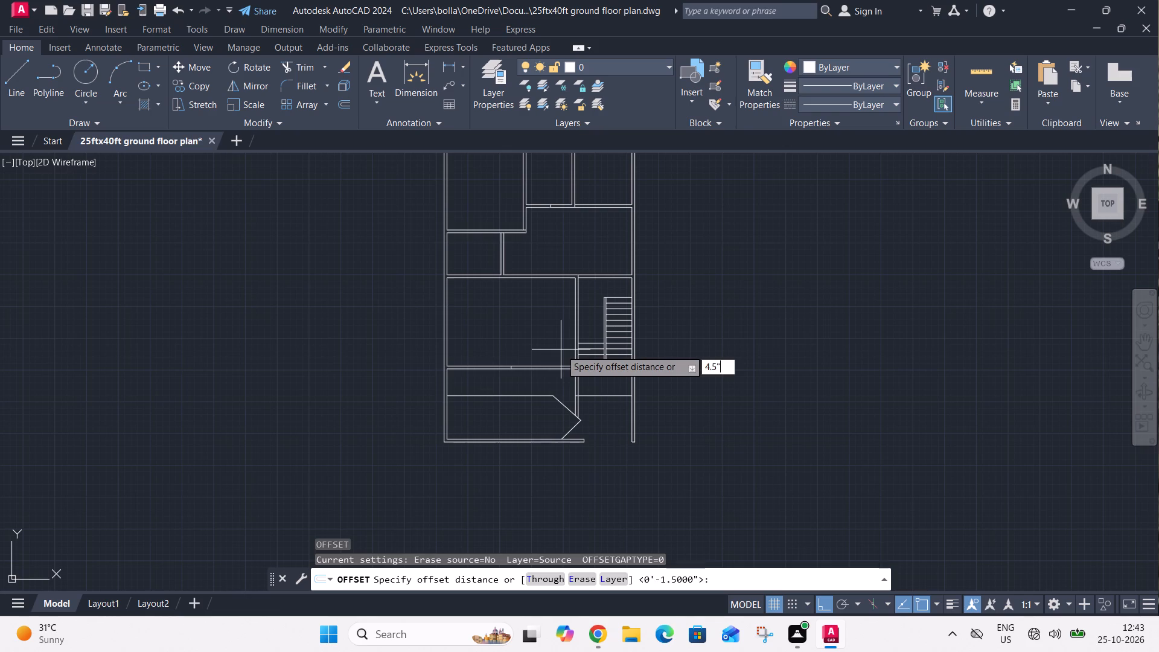
pyautogui.press('Return')
pyautogui.scroll(3, 573, 269)
pyautogui.click(571, 298)
pyautogui.click(596, 293)
# Offset the line closing the top of the small left room's partition 4.5" downward.
pyautogui.scroll(-1, 607, 292)
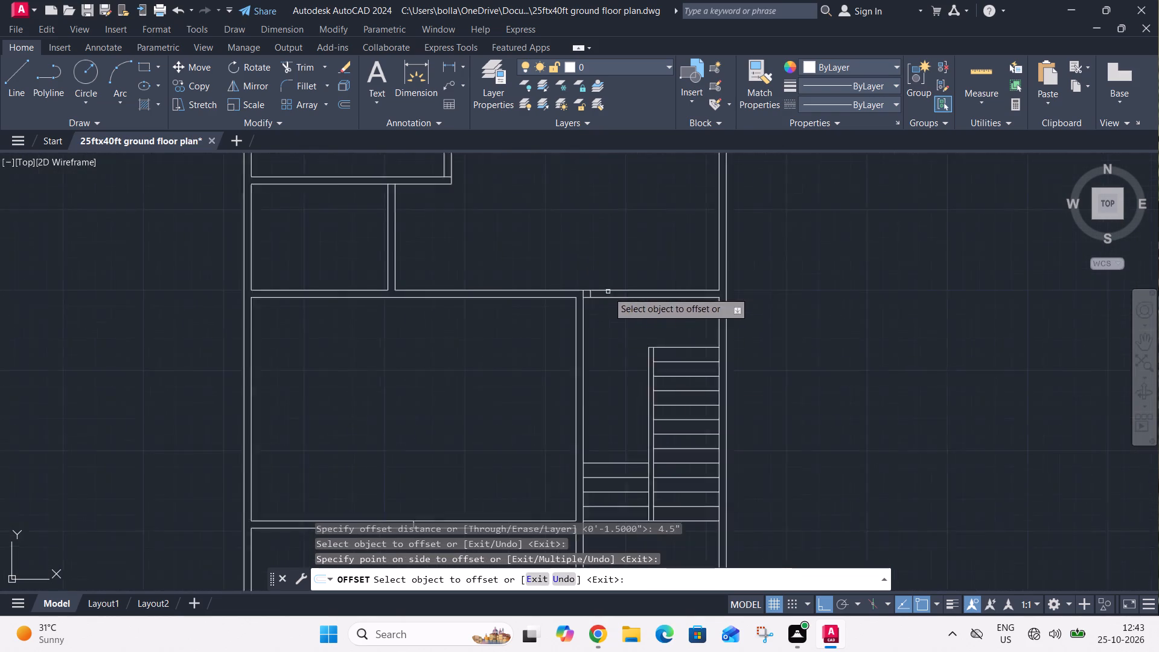
pyautogui.scroll(-2, 608, 292)
pyautogui.scroll(4, 523, 246)
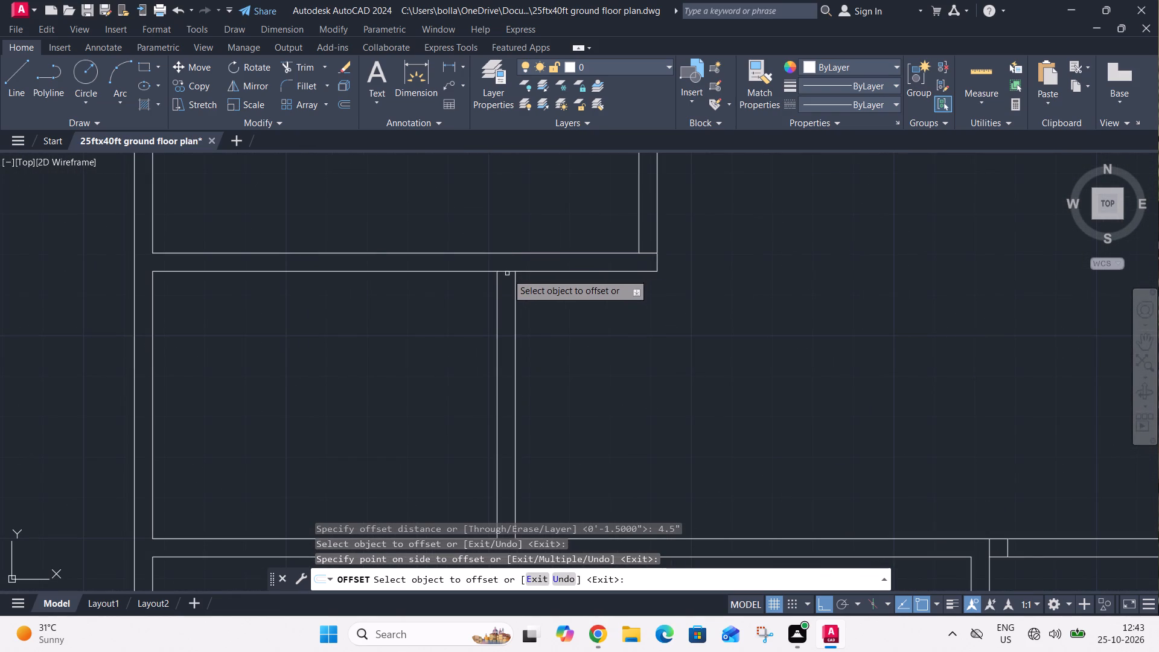
pyautogui.moveTo(507, 273); pyautogui.dragTo(508, 280)
pyautogui.click(512, 296)
# Offset the short line at the upper-right room's lower-left corner 4.5" to the right, and finish offsetting.
pyautogui.scroll(-3, 516, 295)
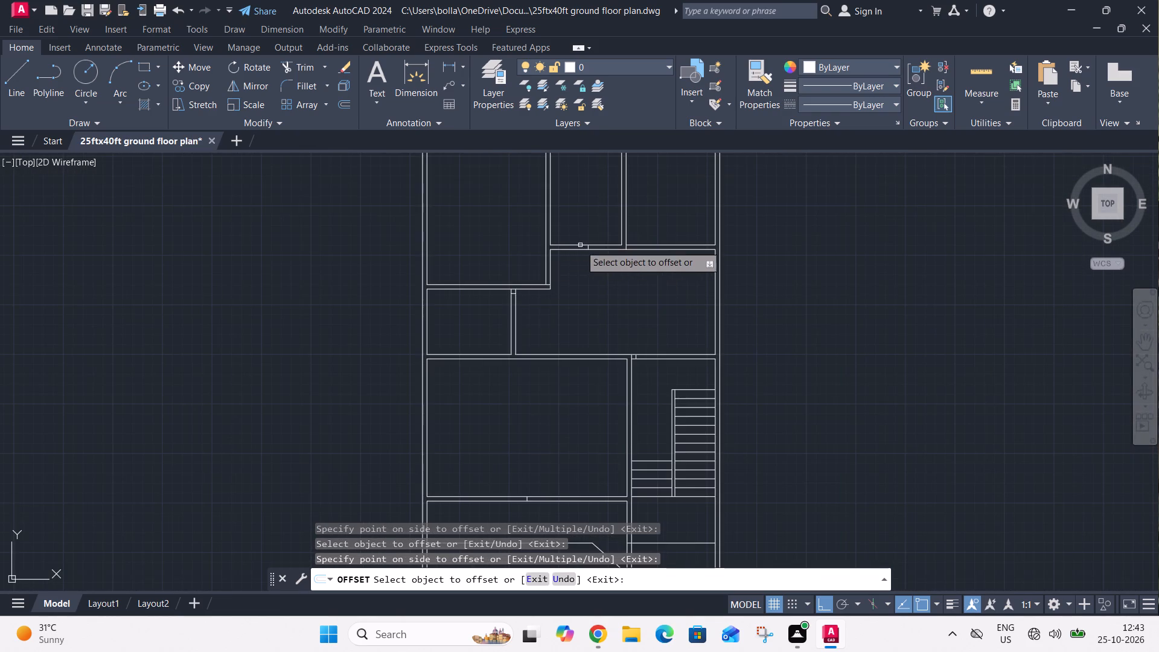
pyautogui.scroll(2, 581, 246)
pyautogui.scroll(2, 687, 248)
pyautogui.click(693, 253)
pyautogui.click(715, 254)
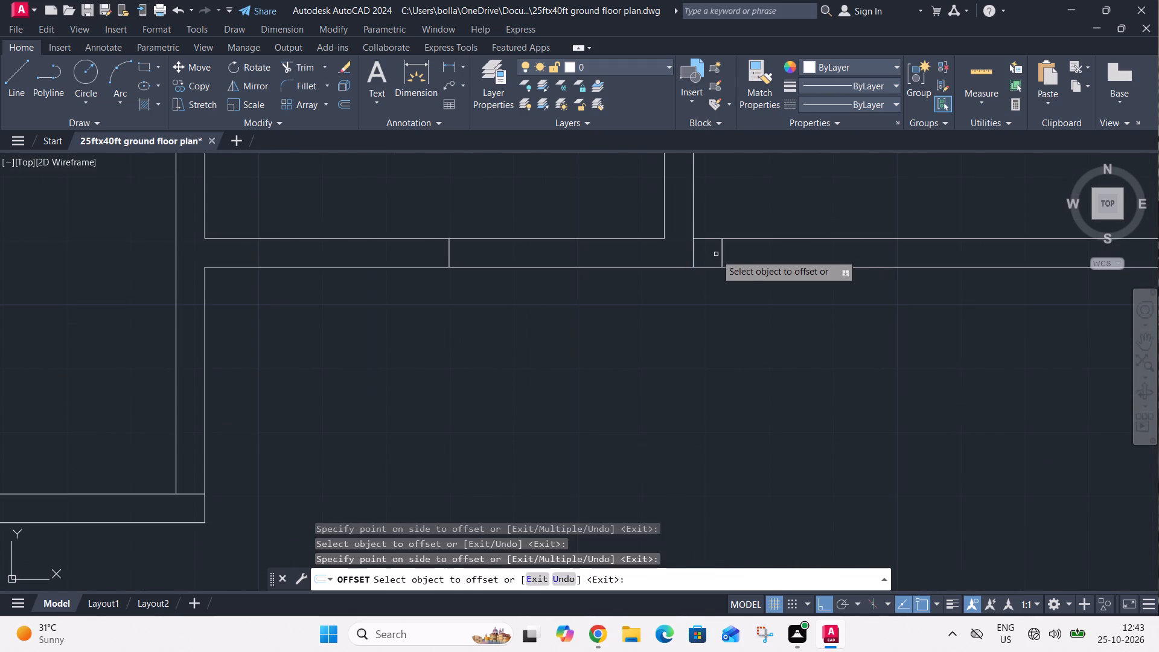
pyautogui.scroll(-5, 717, 260)
pyautogui.moveTo(684, 266); pyautogui.dragTo(604, 245, button='middle')
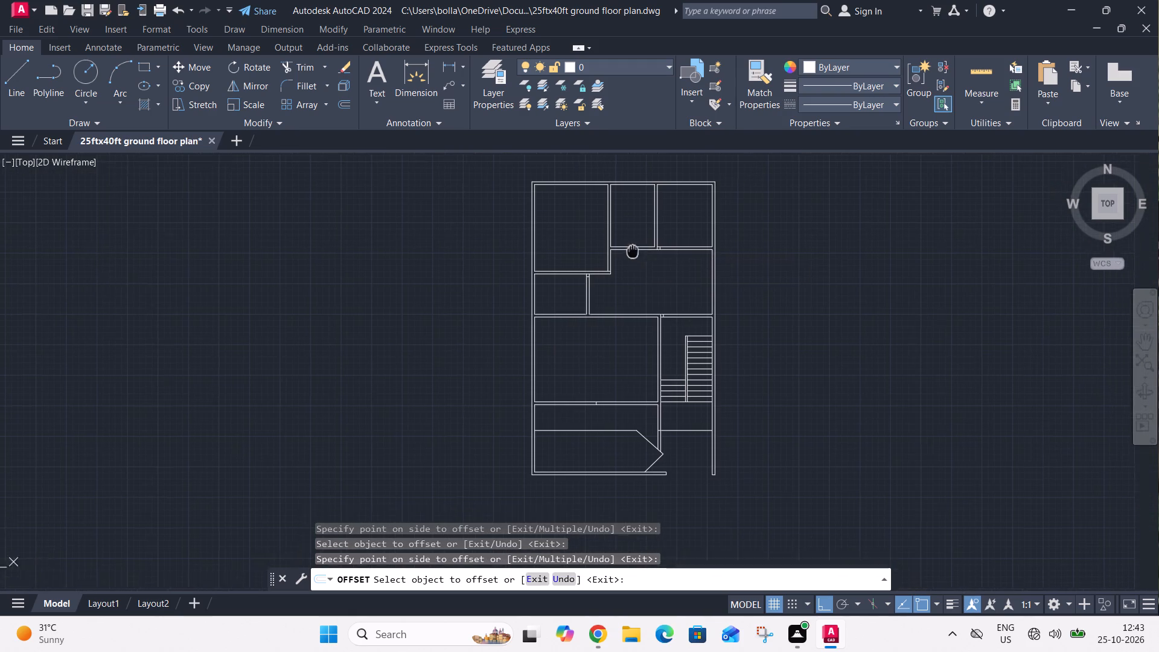
pyautogui.moveTo(604, 245); pyautogui.dragTo(496, 243, button='middle')
pyautogui.scroll(1, 496, 243)
pyautogui.press('Escape')
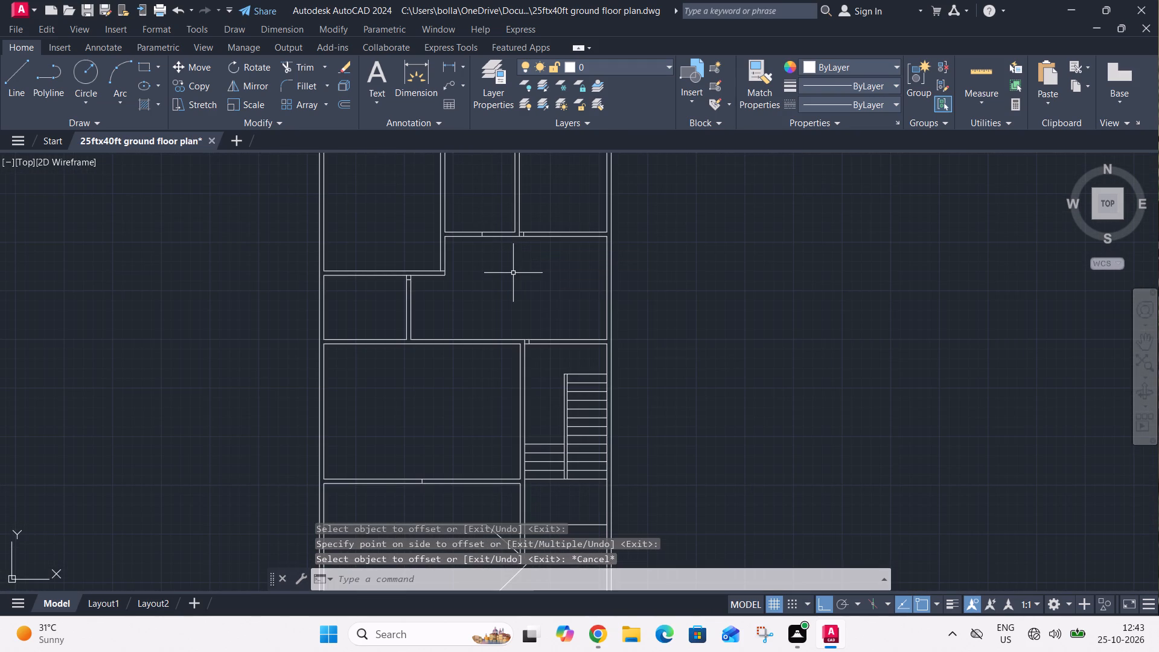
# Offset the 4.5" jamb line in the upper-right room's bottom wall 2'6" to the right.
pyautogui.write('o 2\'6"')
pyautogui.press('Return')
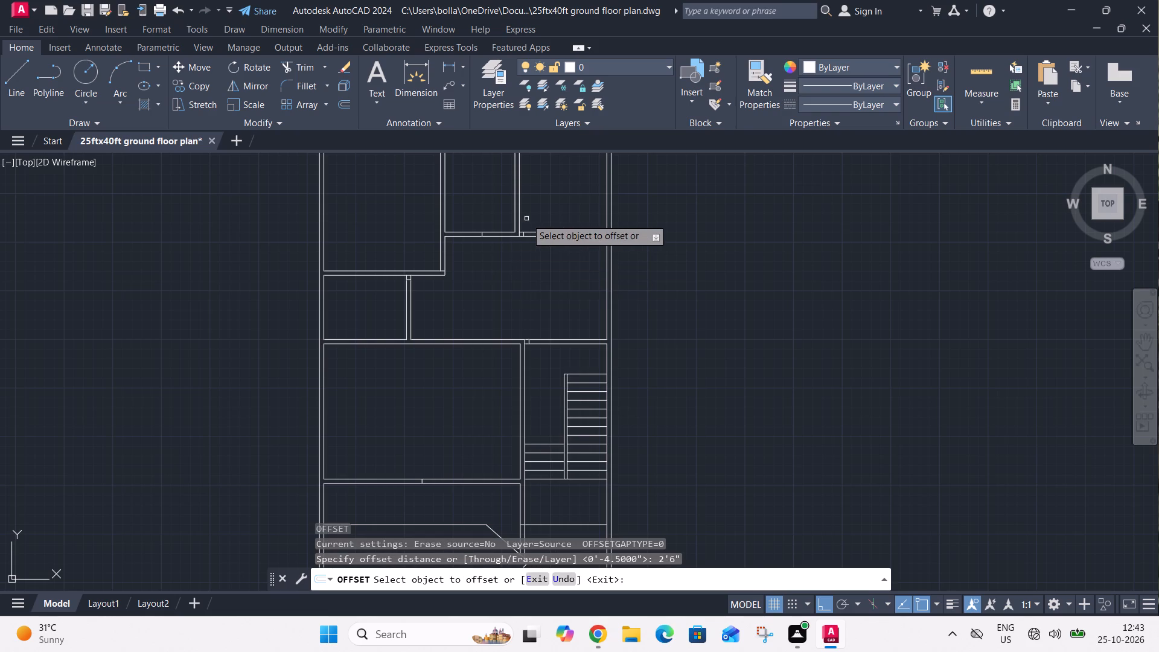
pyautogui.scroll(3, 528, 231)
pyautogui.click(501, 231)
pyautogui.click(532, 242)
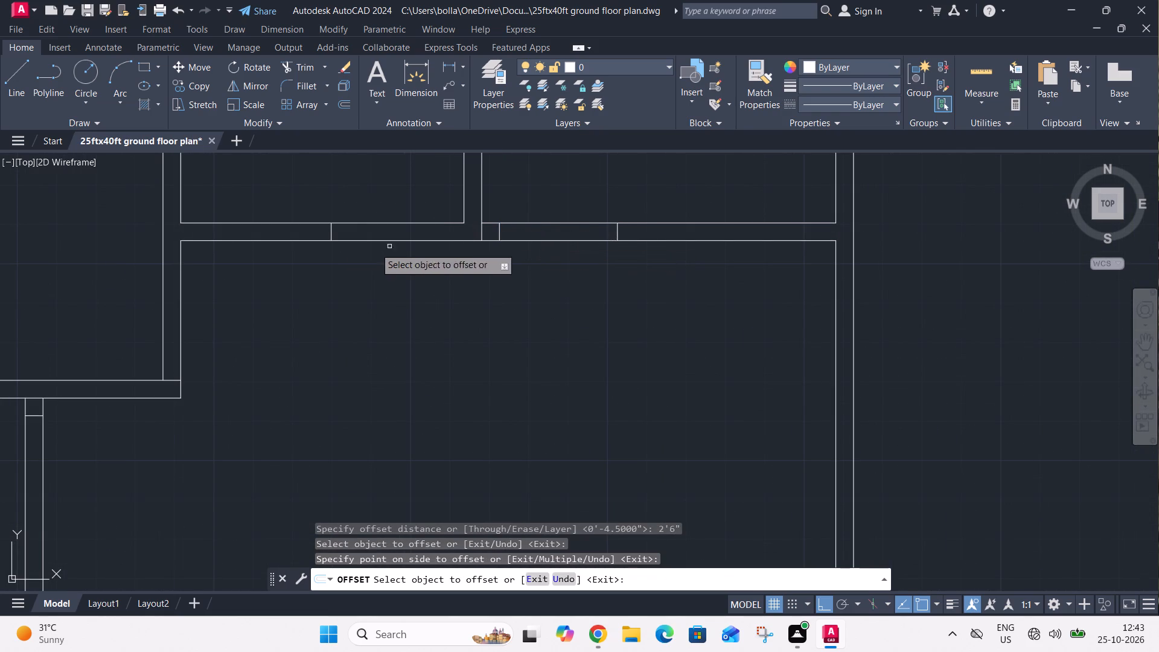
# Offset the midpoint line in the upper-middle room's bottom wall 2'6" to both sides.
pyautogui.click(334, 230)
pyautogui.click(331, 232)
pyautogui.click(346, 232)
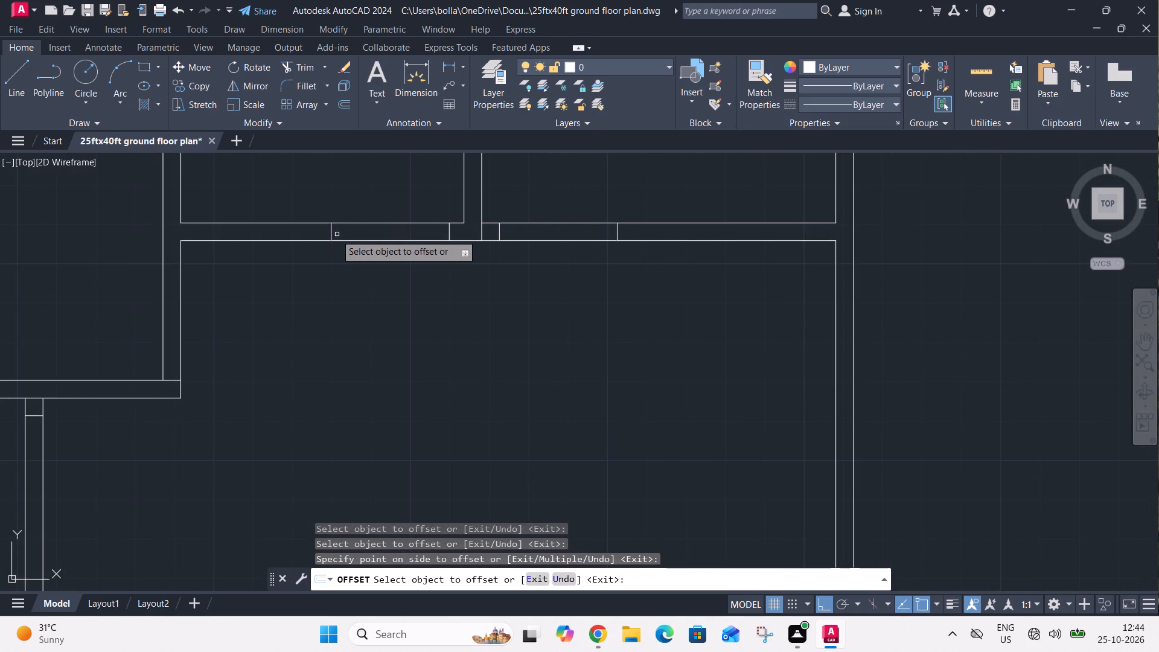
pyautogui.click(329, 234)
pyautogui.click(305, 234)
# Offset the 4.5" jamb line in the small left room's partition 2'6" downward.
pyautogui.scroll(-4, 368, 189)
pyautogui.scroll(2, 301, 226)
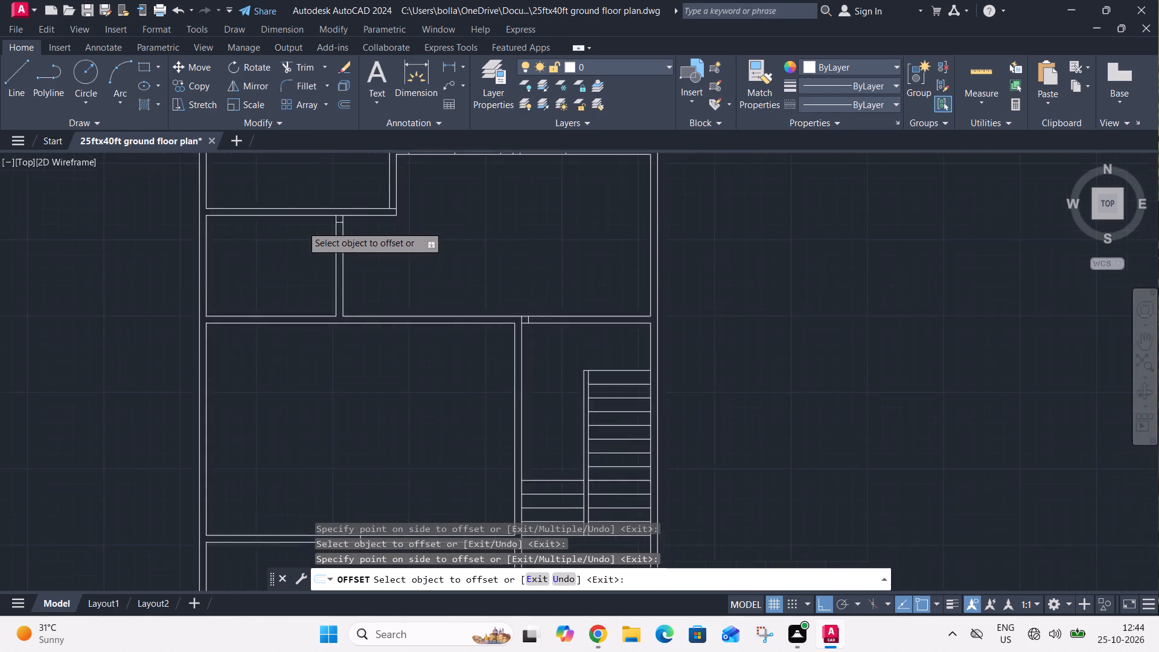
pyautogui.scroll(1, 302, 226)
pyautogui.click(361, 223)
pyautogui.click(361, 241)
# Offset the 4.5" jamb line in the wall above the staircase 2'6" to the right.
pyautogui.scroll(-1, 374, 222)
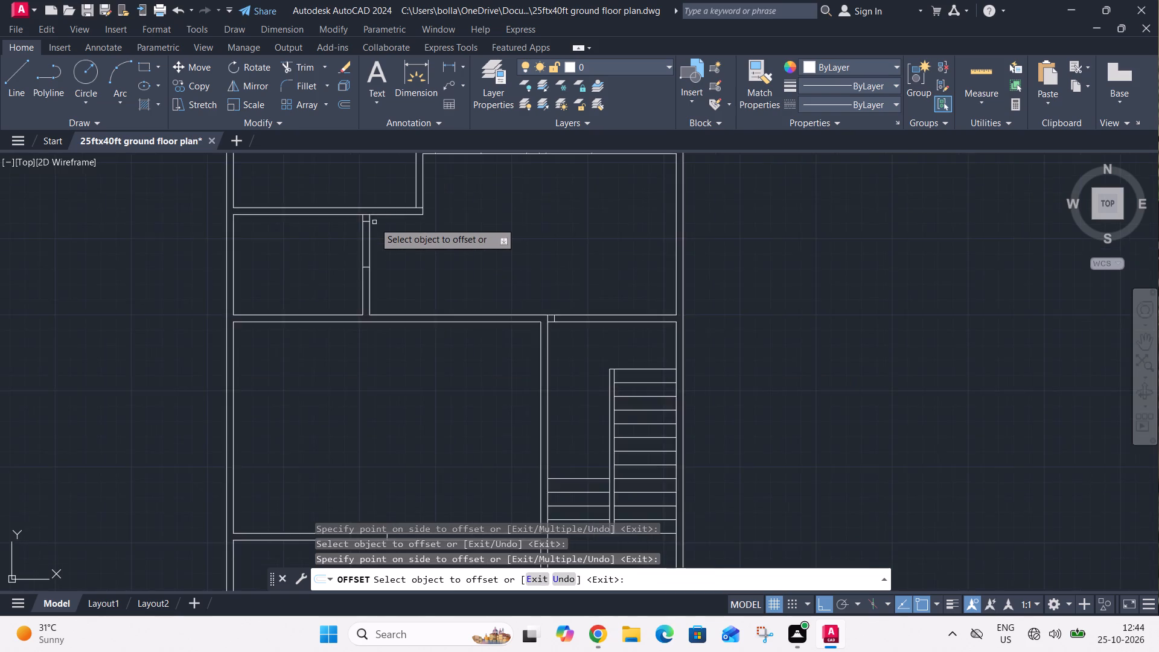
pyautogui.scroll(-2, 374, 222)
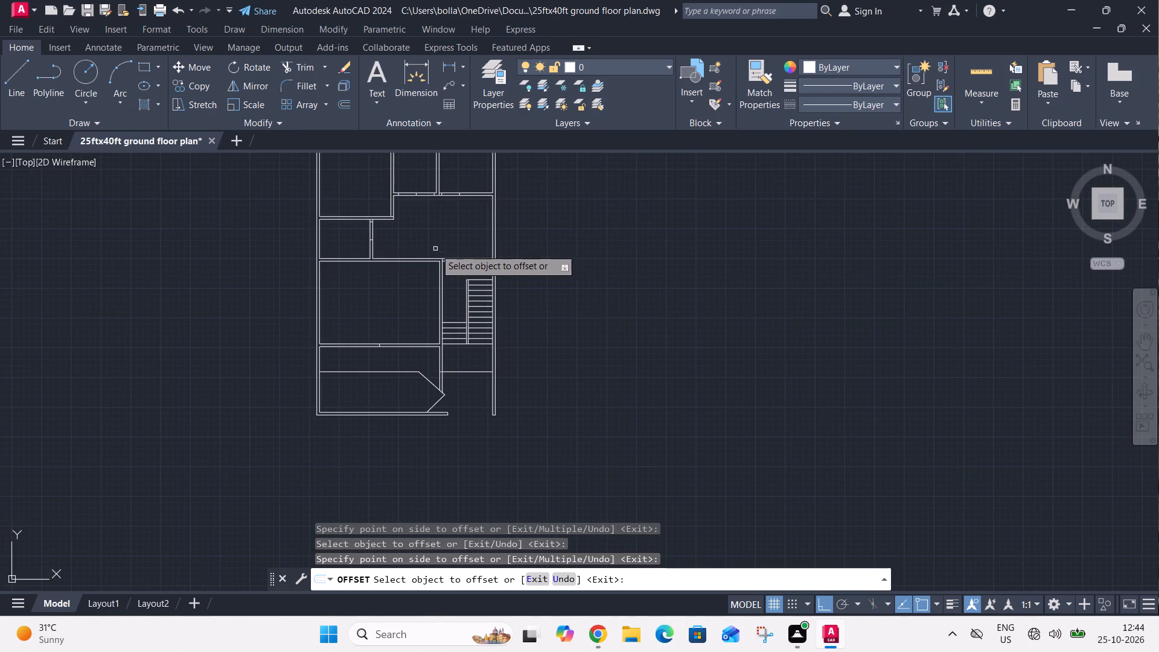
pyautogui.scroll(2, 445, 265)
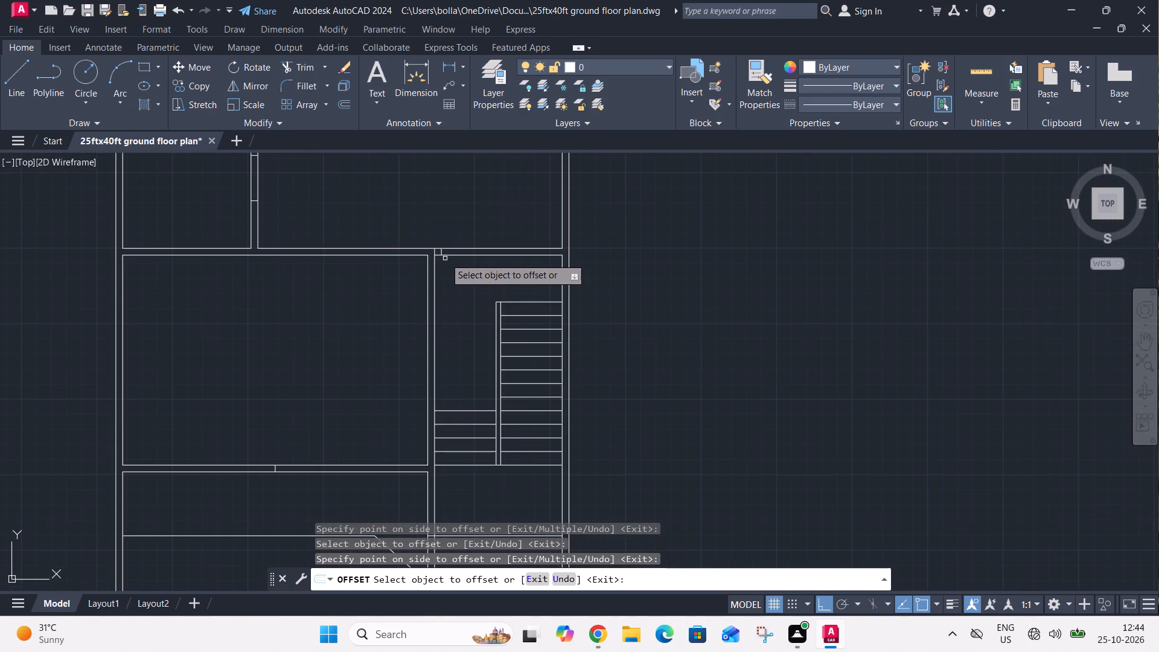
pyautogui.scroll(2, 444, 244)
pyautogui.click(432, 264)
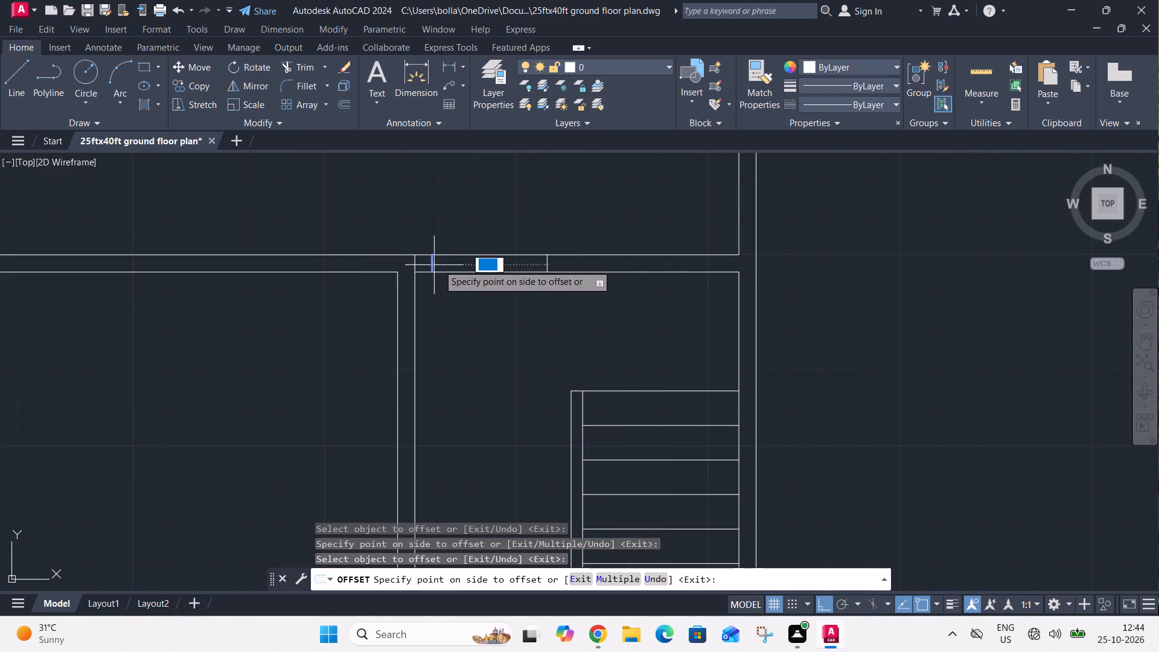
pyautogui.click(503, 263)
# Offset the midpoint line in the large lower-left room's bottom wall 2'6" to both sides, and finish offsetting.
pyautogui.scroll(-3, 522, 255)
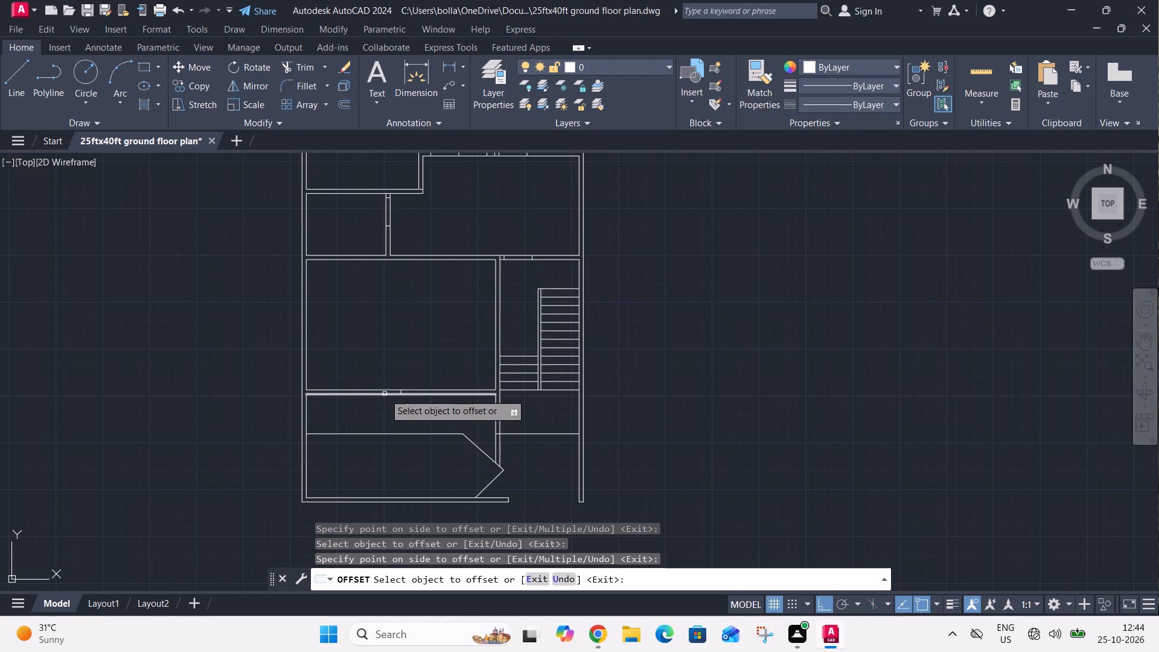
pyautogui.scroll(2, 385, 389)
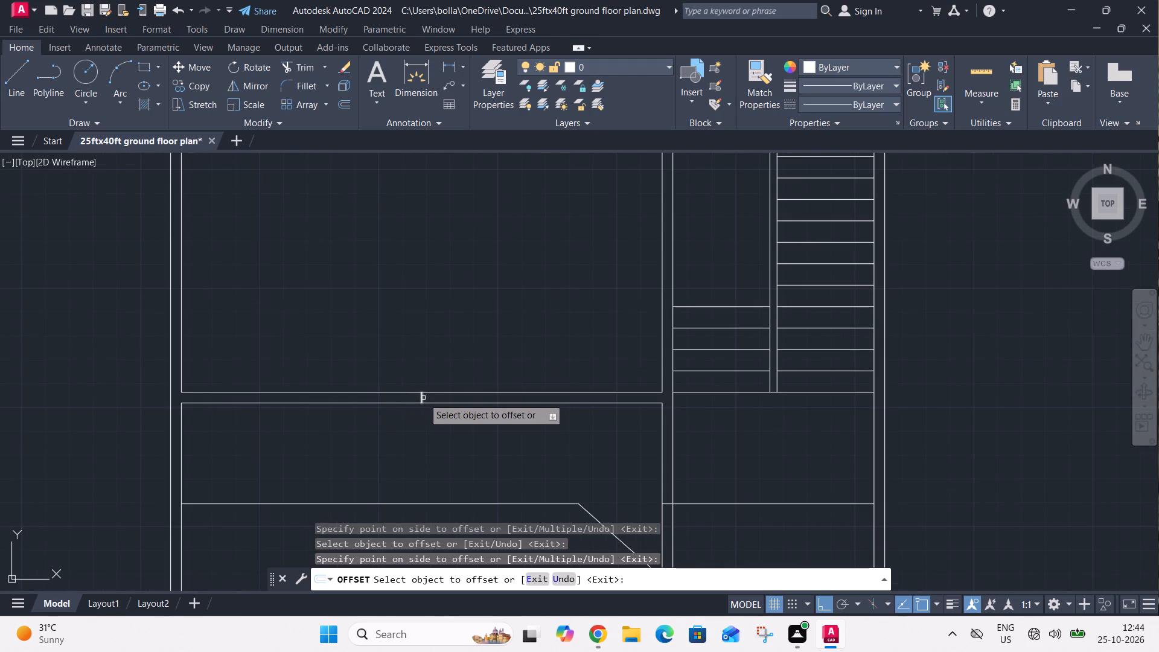
pyautogui.click(423, 398)
pyautogui.click(400, 398)
pyautogui.click(423, 395)
pyautogui.click(445, 398)
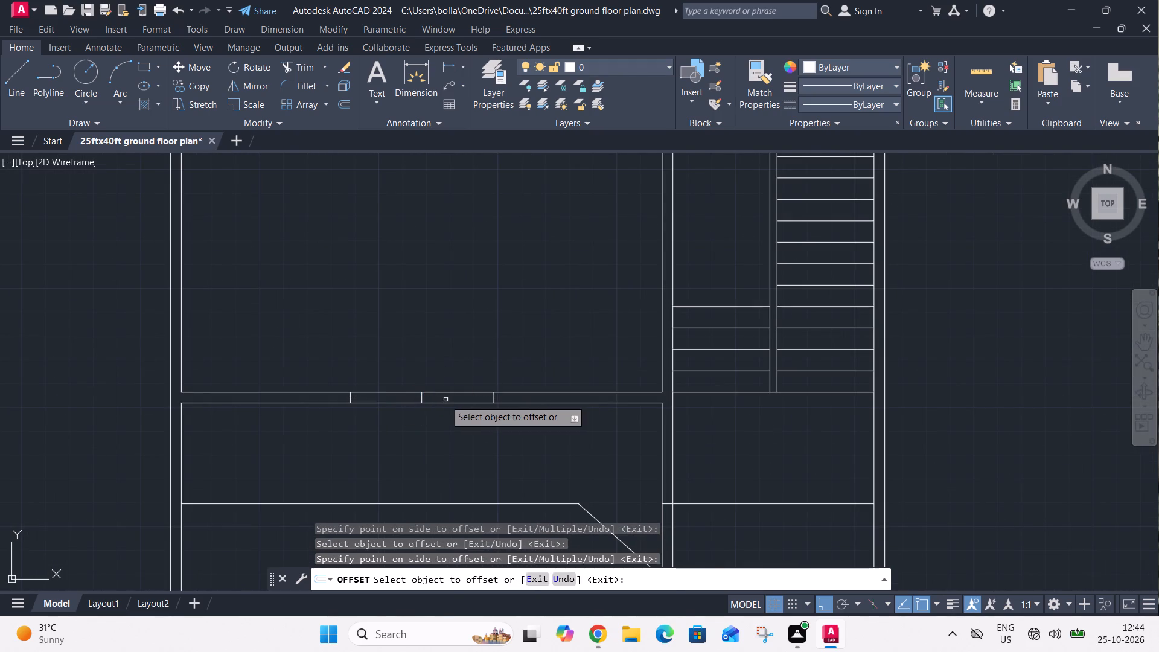
pyautogui.press('Escape')
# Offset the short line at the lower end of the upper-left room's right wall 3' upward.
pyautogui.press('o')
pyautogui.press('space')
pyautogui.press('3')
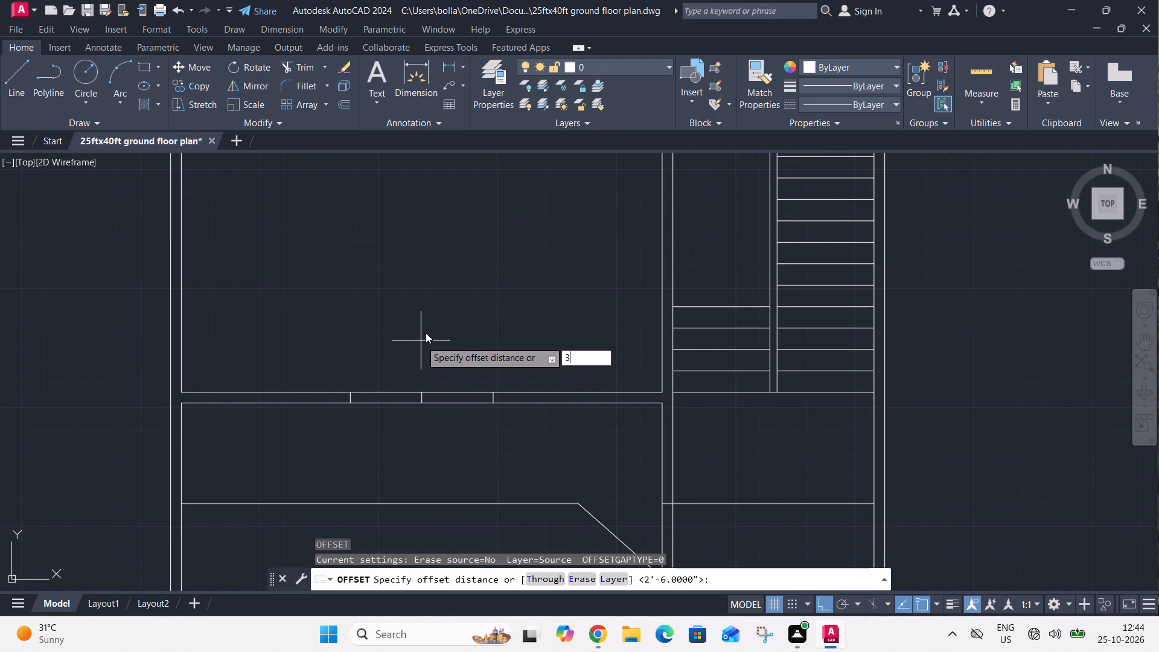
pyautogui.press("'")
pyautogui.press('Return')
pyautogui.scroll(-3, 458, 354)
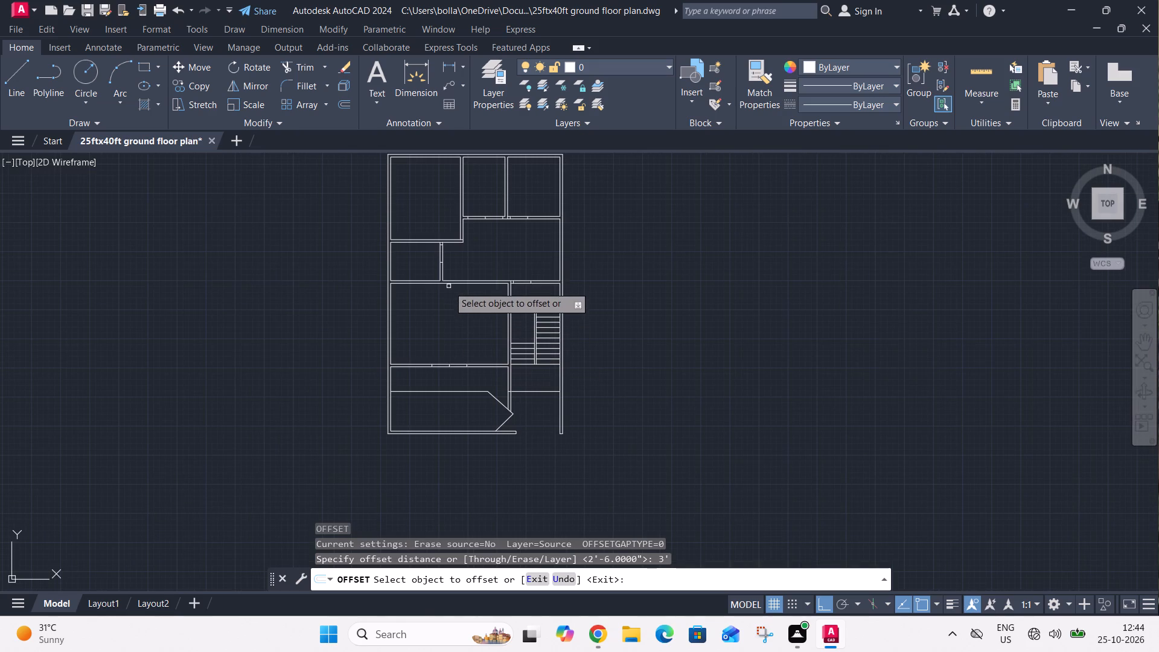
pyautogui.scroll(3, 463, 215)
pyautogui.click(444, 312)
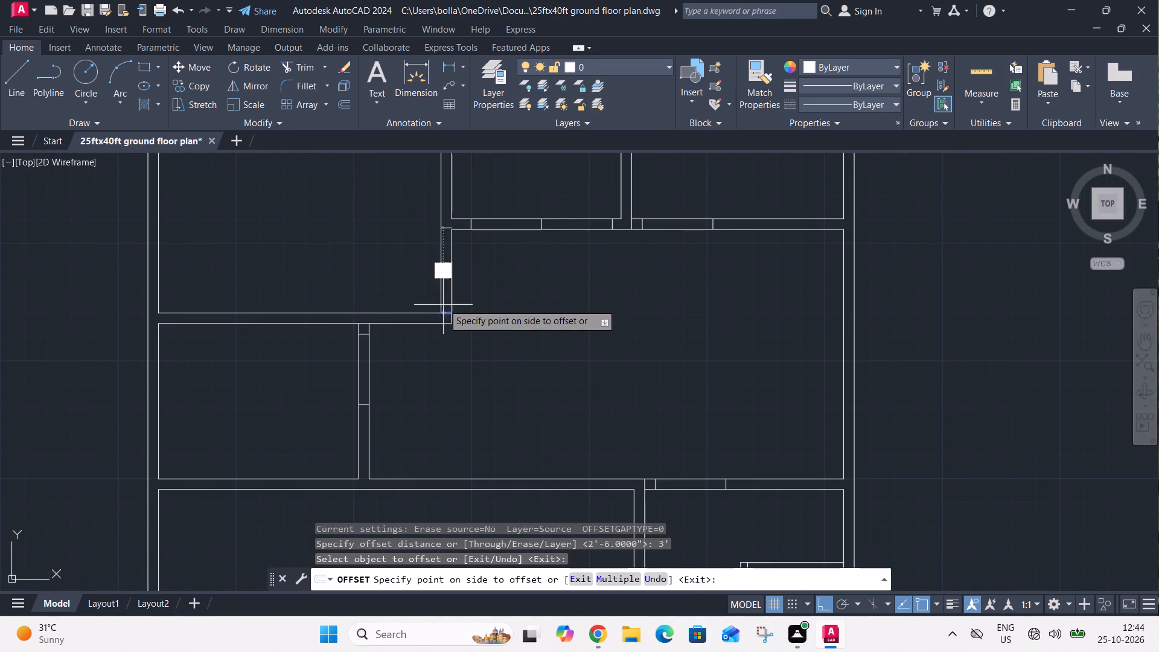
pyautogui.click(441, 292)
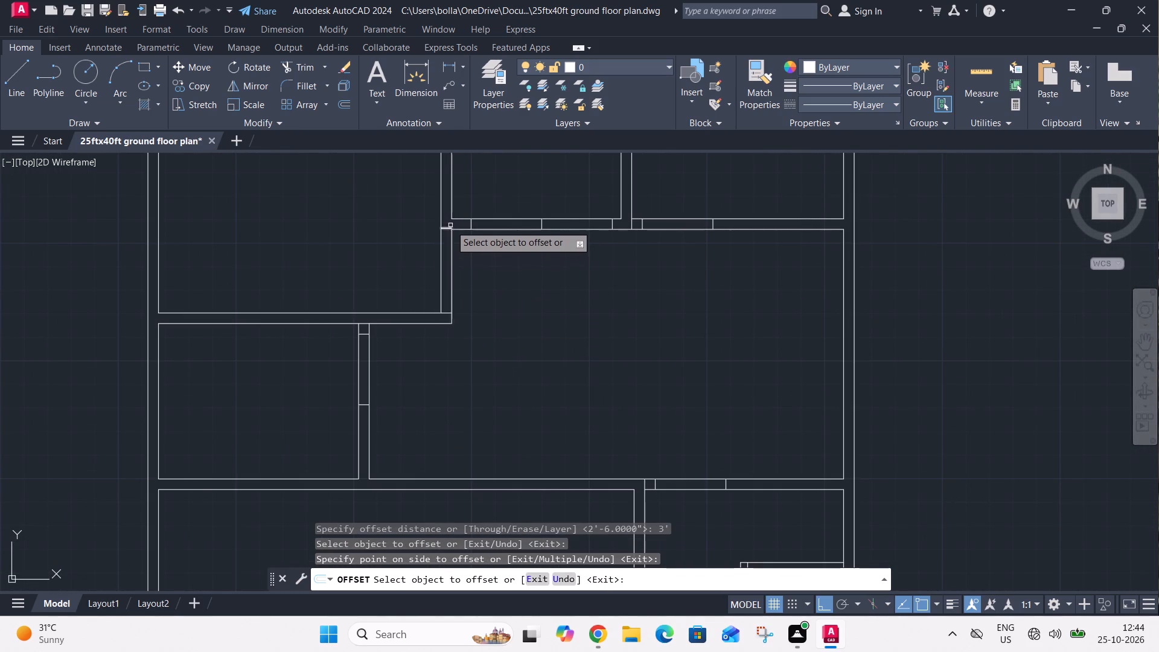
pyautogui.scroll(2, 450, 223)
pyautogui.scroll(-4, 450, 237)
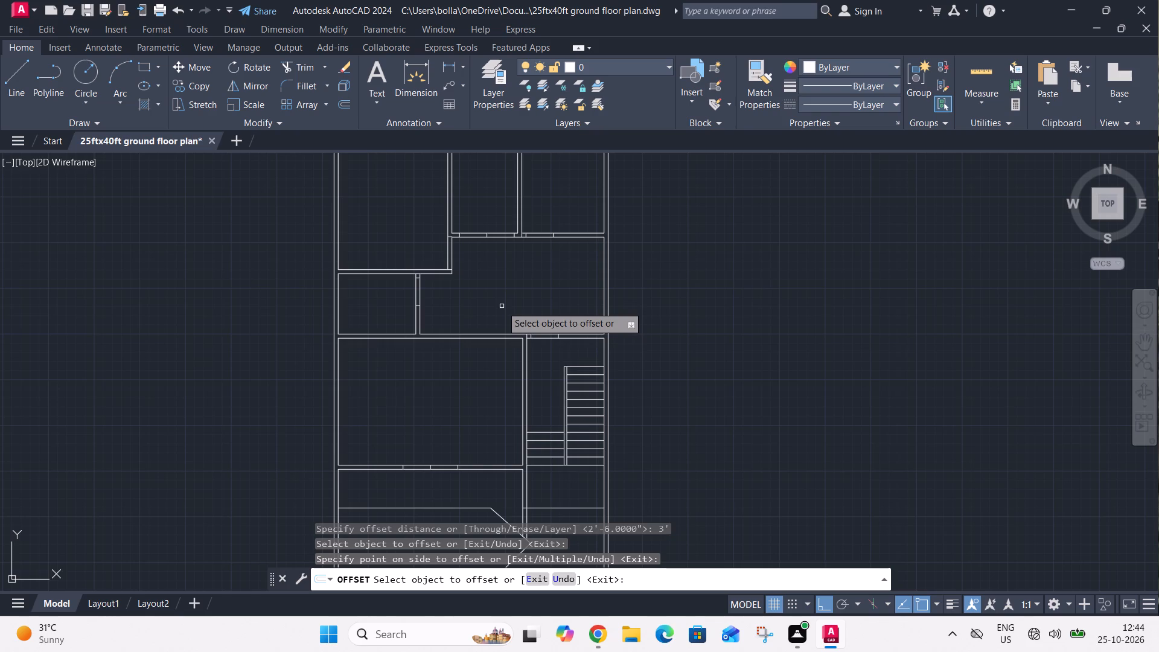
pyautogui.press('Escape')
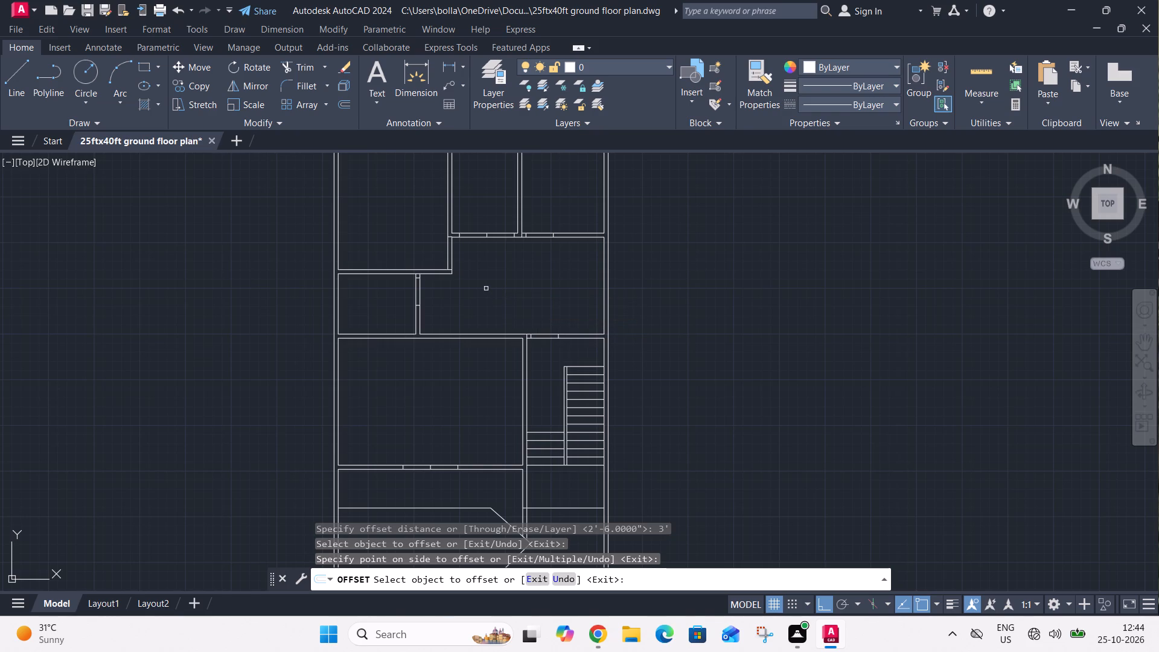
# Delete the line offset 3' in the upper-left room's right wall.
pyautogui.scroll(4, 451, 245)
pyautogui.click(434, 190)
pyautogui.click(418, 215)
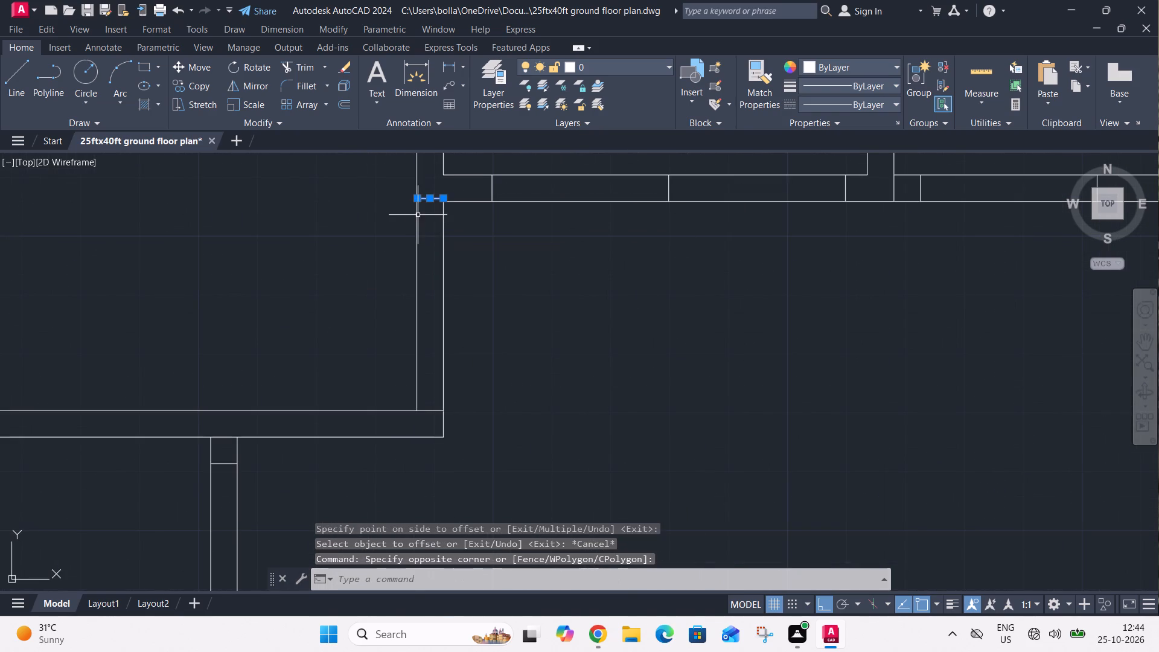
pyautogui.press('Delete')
# Offset the short line at the lower end of the upper-left room's right wall 2'6" upward.
pyautogui.press('o')
pyautogui.press('space')
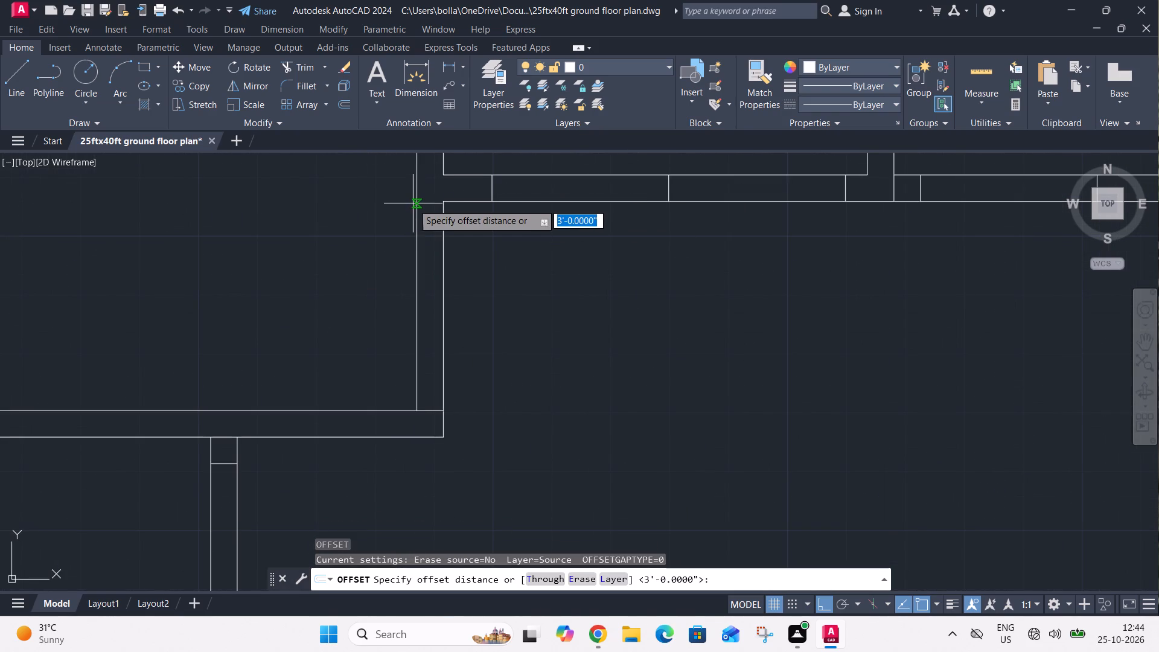
pyautogui.press('2')
pyautogui.write("'6")
pyautogui.hotkey('shift', '"')
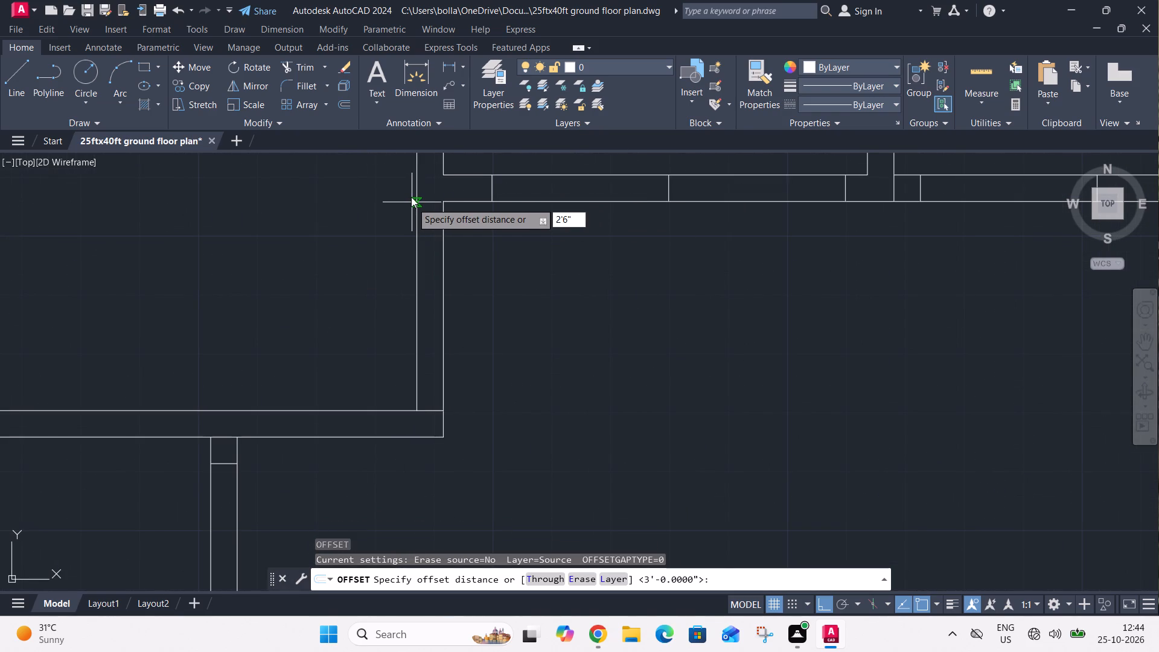
pyautogui.press('Return')
pyautogui.click(430, 407)
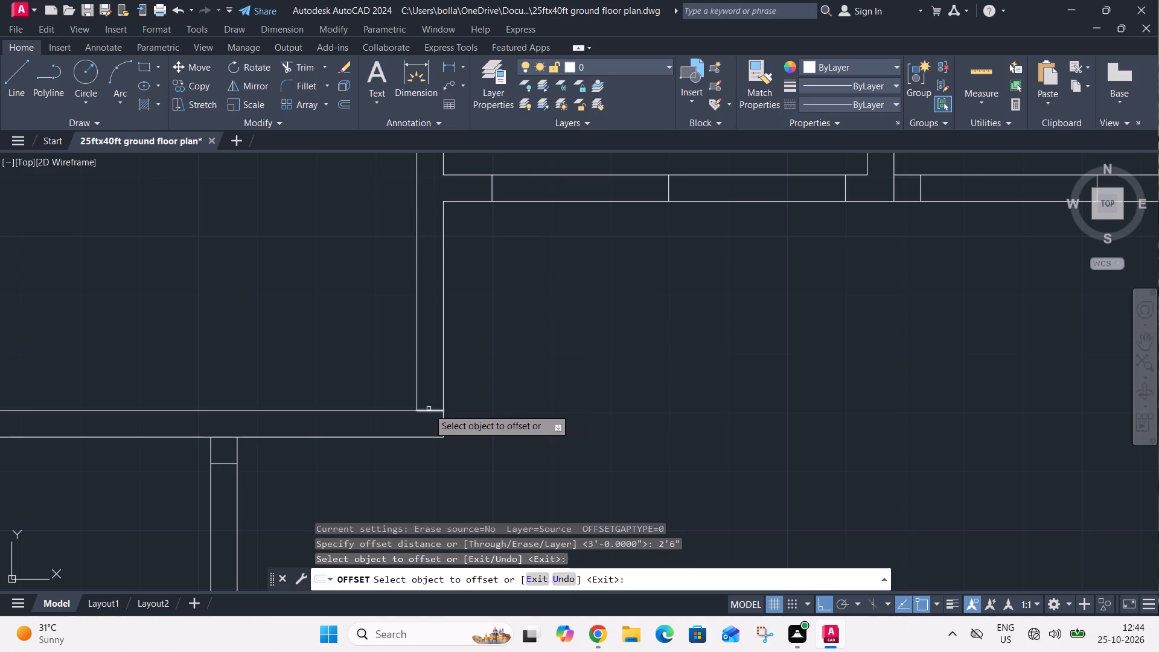
pyautogui.click(429, 409)
pyautogui.click(417, 370)
pyautogui.press('Escape')
# Trim both wall lines below the 2'6" jamb line to open the upper-left room's right wall.
pyautogui.press('t')
pyautogui.press('r')
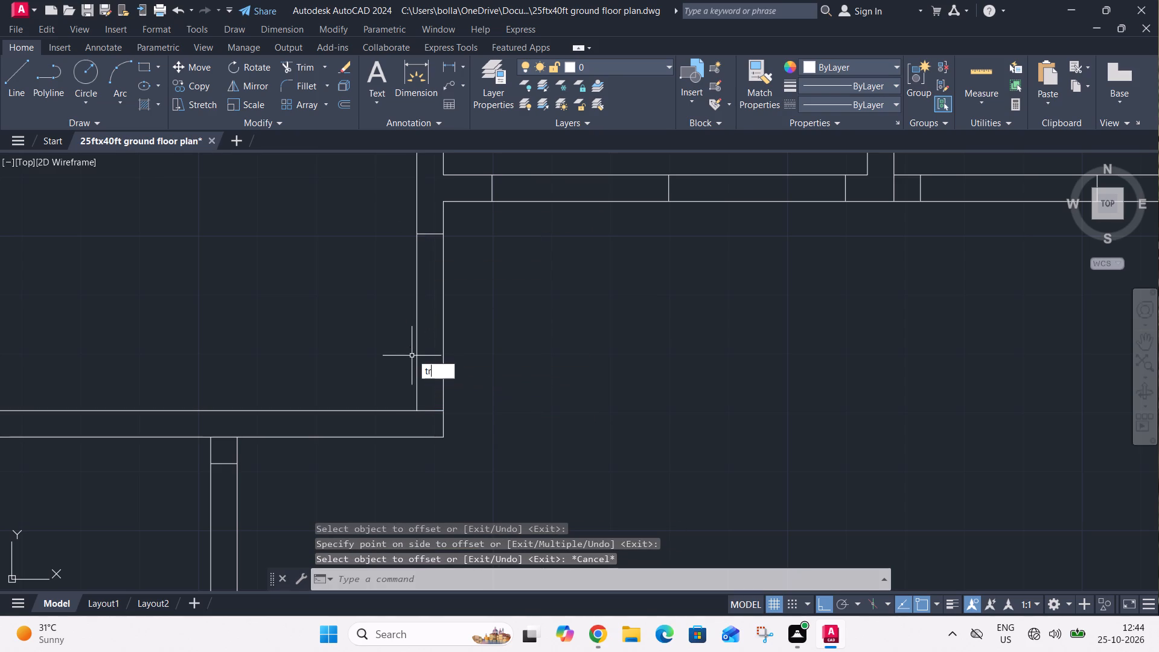
pyautogui.press('space')
pyautogui.click(496, 335)
pyautogui.click(379, 356)
# Trim the wall lines on both sides of the midpoint line to open the upper-middle room's bottom wall.
pyautogui.click(561, 232)
pyautogui.moveTo(608, 162); pyautogui.dragTo(615, 159)
pyautogui.click(689, 156)
pyautogui.click(689, 222)
# Trim the stray line in the junction between the two upper openings, and cut the upper-right room's bottom wall opening.
pyautogui.scroll(-3, 692, 222)
pyautogui.scroll(4, 741, 211)
pyautogui.click(704, 229)
pyautogui.moveTo(721, 229); pyautogui.dragTo(726, 229)
pyautogui.click(733, 229)
pyautogui.click(715, 235)
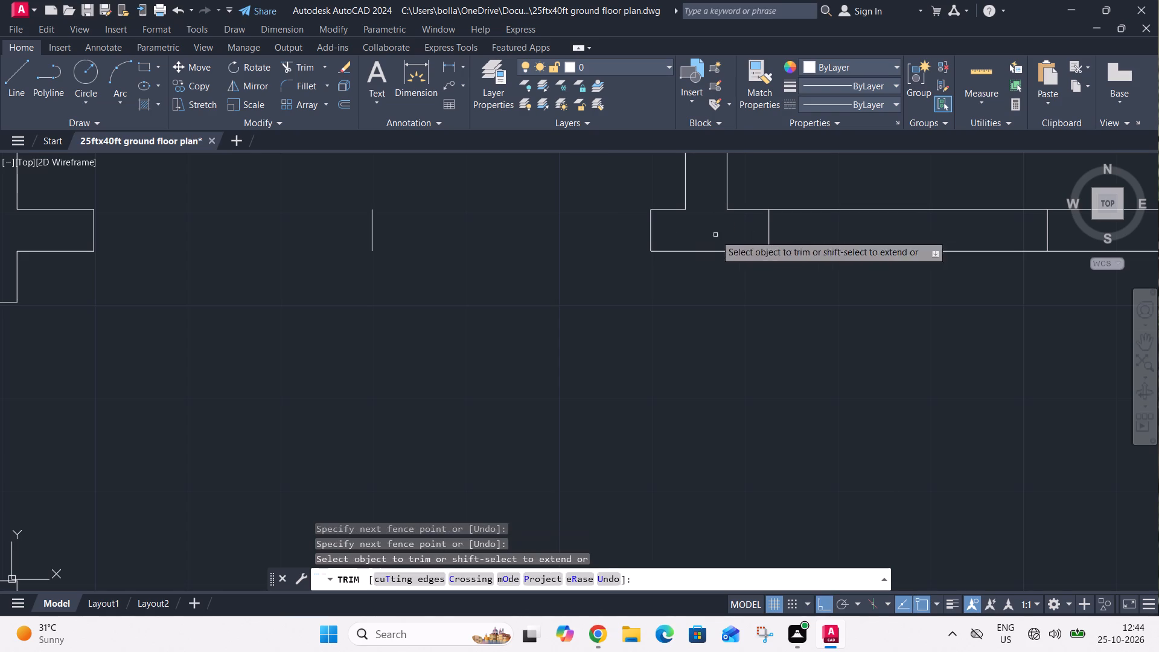
pyautogui.moveTo(867, 290); pyautogui.dragTo(867, 281)
pyautogui.click(867, 193)
# Trim the opening in the wall above the staircase and clean the stray line at its adjoining wall junction.
pyautogui.scroll(-5, 868, 193)
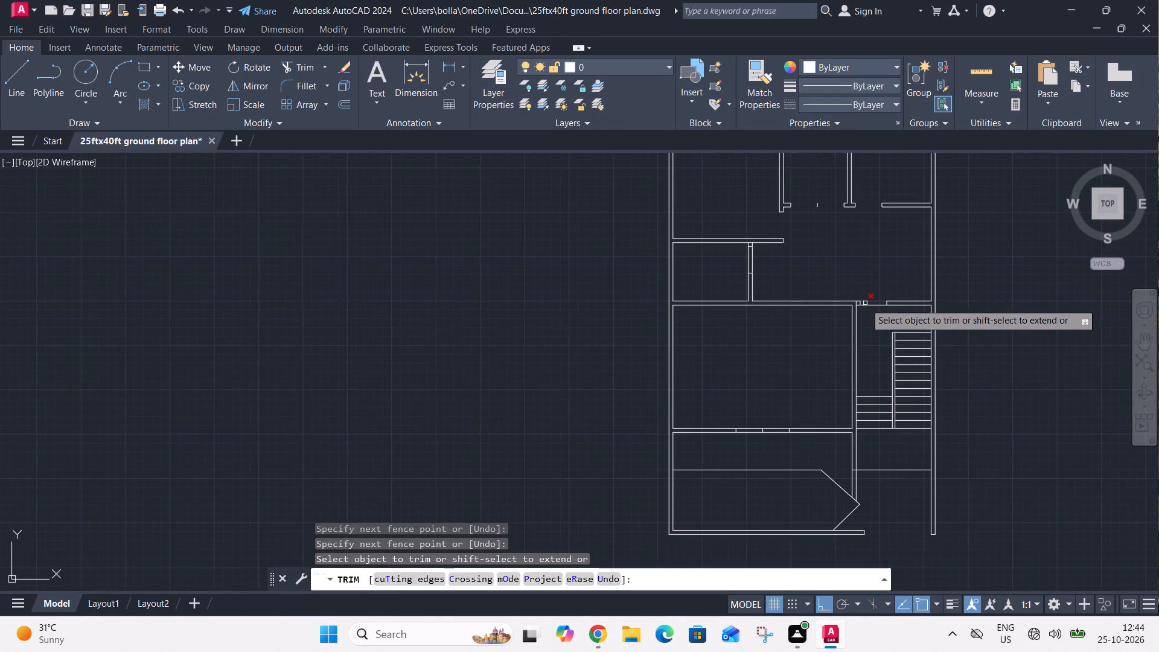
pyautogui.scroll(4, 862, 316)
pyautogui.moveTo(863, 317); pyautogui.dragTo(863, 308)
pyautogui.click(867, 186)
pyautogui.click(820, 231)
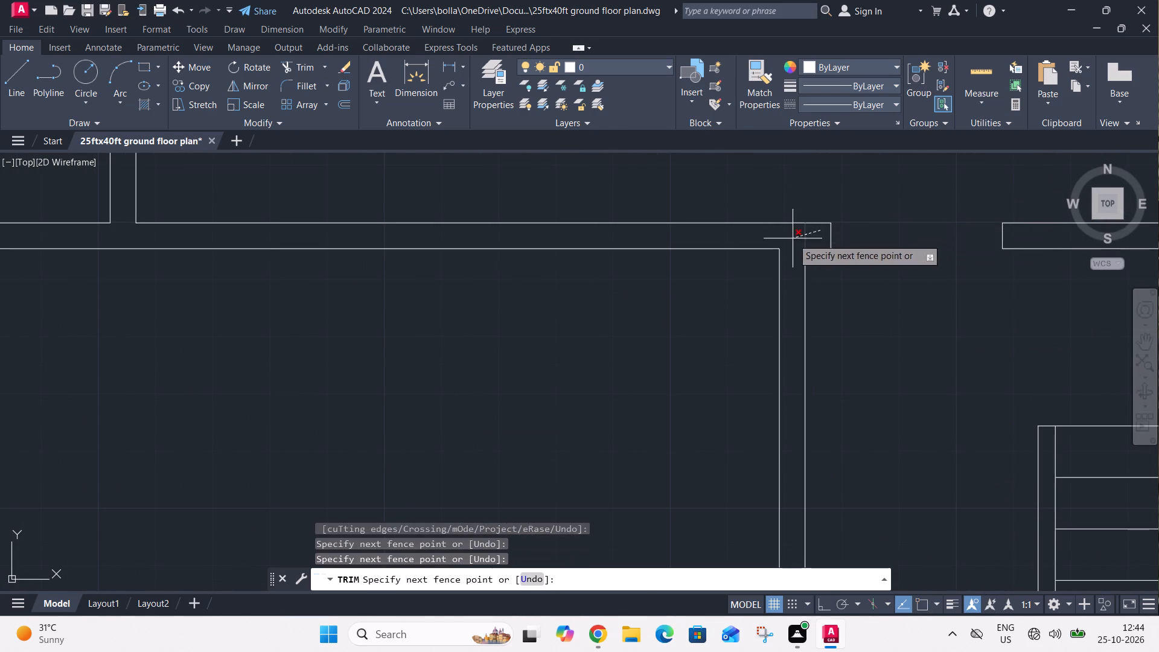
pyautogui.click(793, 238)
# Trim the opening in the small left room's partition and clean the stray line where the partition meets the wall above.
pyautogui.scroll(-3, 793, 238)
pyautogui.moveTo(666, 209); pyautogui.dragTo(679, 353, button='middle')
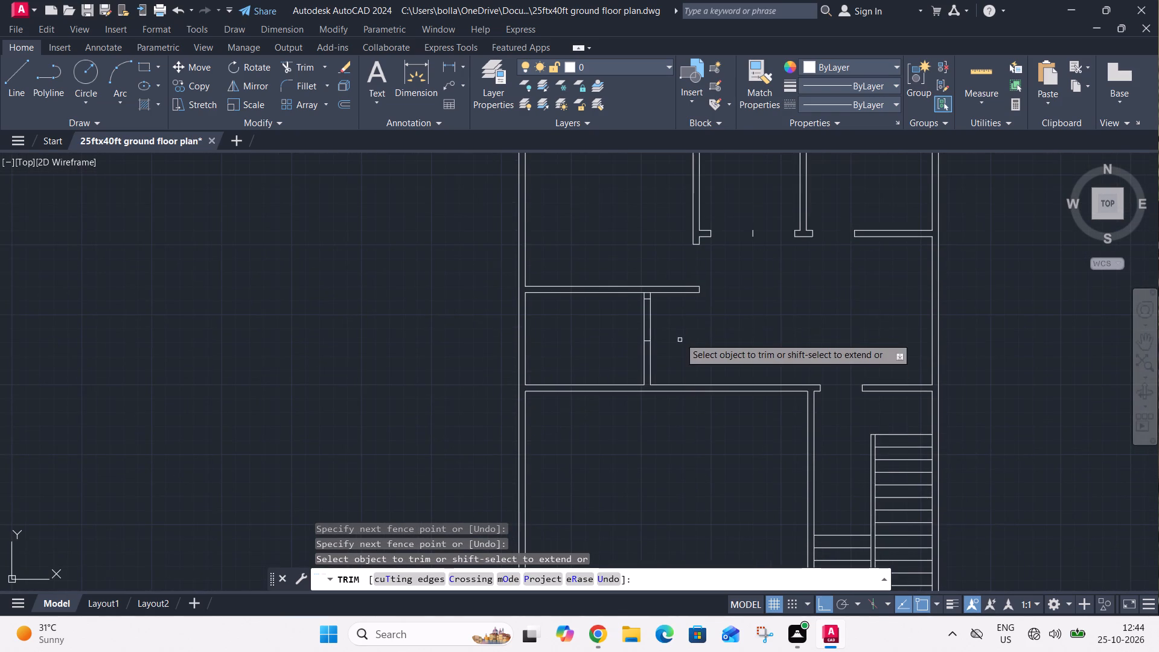
pyautogui.click(654, 319)
pyautogui.click(609, 321)
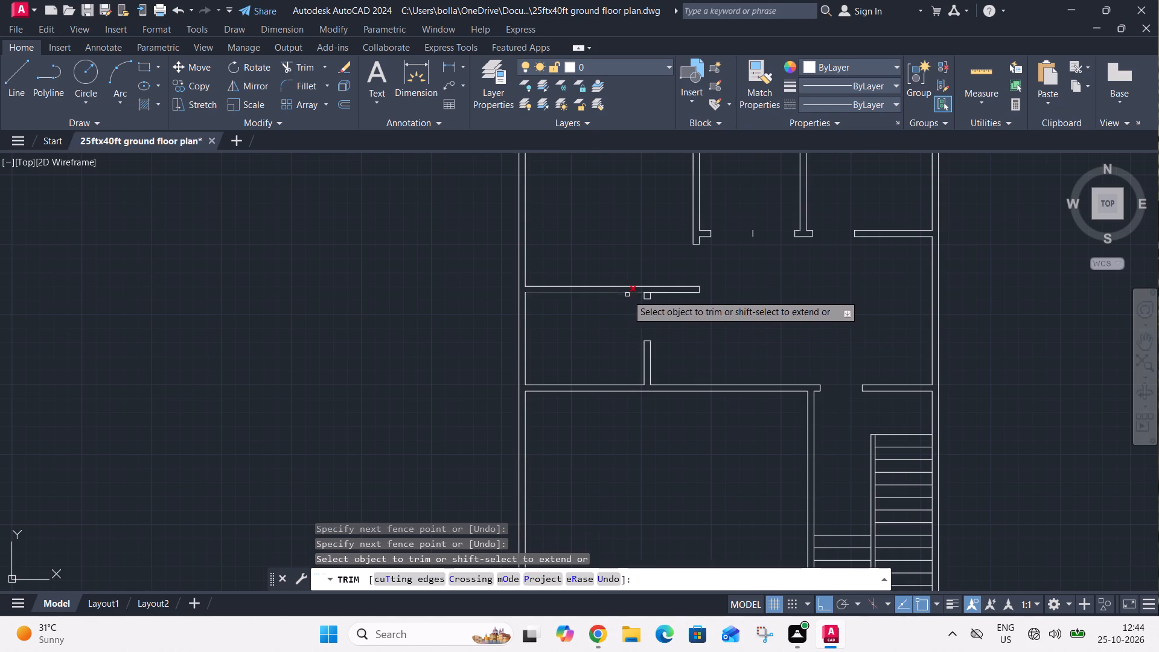
pyautogui.scroll(3, 651, 290)
pyautogui.click(646, 290)
pyautogui.click(632, 308)
# Trim the wall lines on both sides of the midpoint line to open the large lower-left room's bottom wall.
pyautogui.scroll(-5, 647, 259)
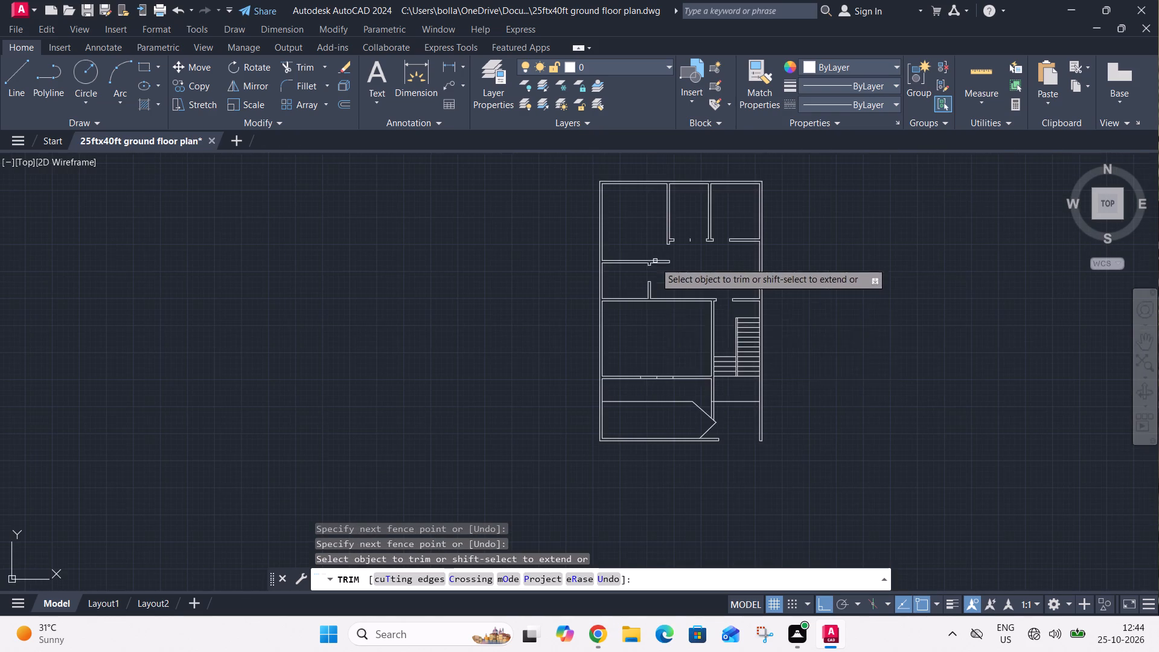
pyautogui.scroll(4, 662, 398)
pyautogui.click(674, 253)
pyautogui.click(641, 321)
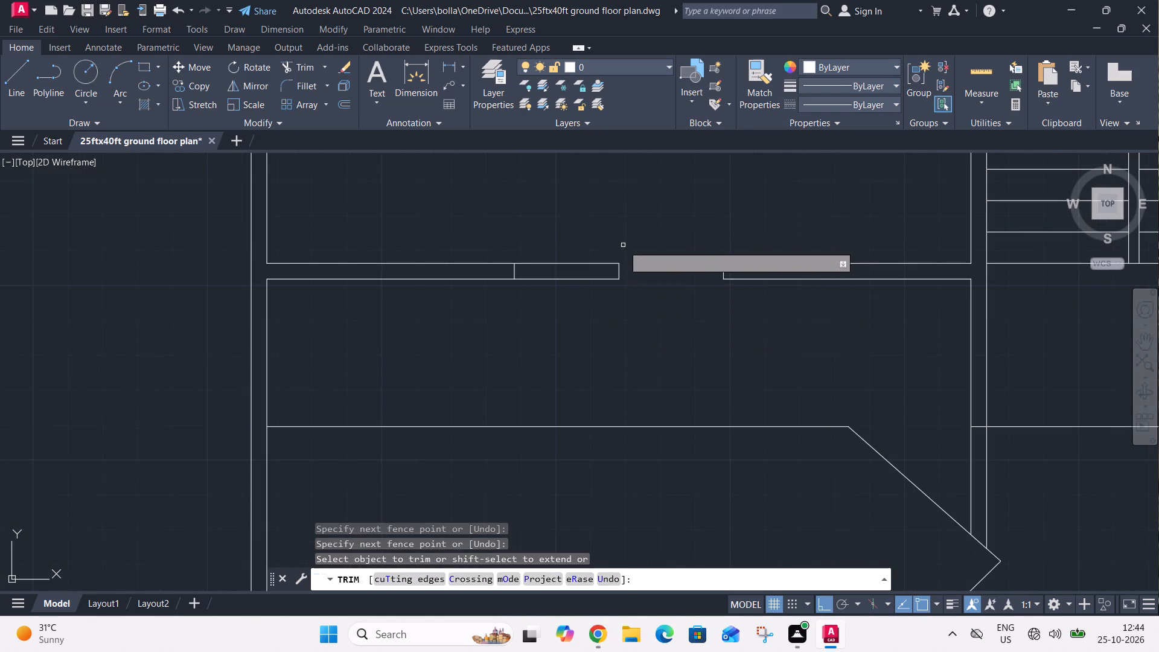
pyautogui.moveTo(625, 243); pyautogui.dragTo(613, 250)
pyautogui.click(554, 300)
pyautogui.click(583, 240)
pyautogui.press('Escape')
# Delete the leftover midpoint lines in the large lower-left room's and upper-middle room's bottom wall openings.
pyautogui.moveTo(638, 234); pyautogui.dragTo(639, 236)
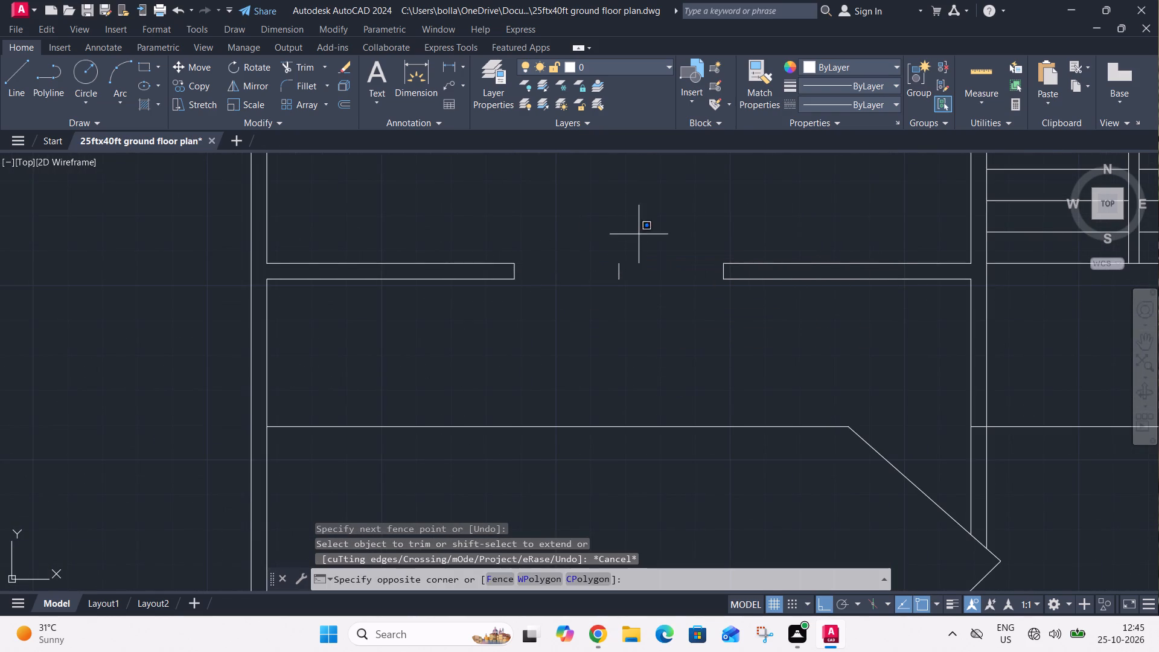
pyautogui.moveTo(639, 236); pyautogui.dragTo(636, 249)
pyautogui.click(606, 307)
pyautogui.scroll(-3, 605, 319)
pyautogui.moveTo(654, 249); pyautogui.dragTo(608, 436, button='middle')
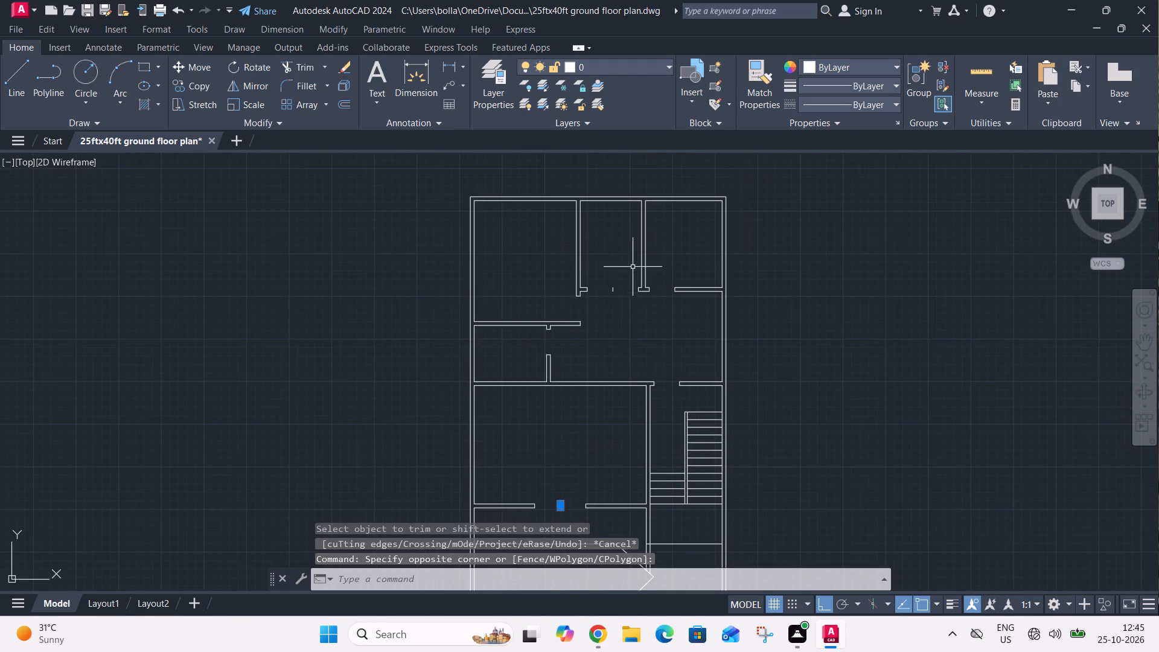
pyautogui.scroll(3, 621, 283)
pyautogui.click(621, 283)
pyautogui.click(561, 346)
pyautogui.press('Delete')
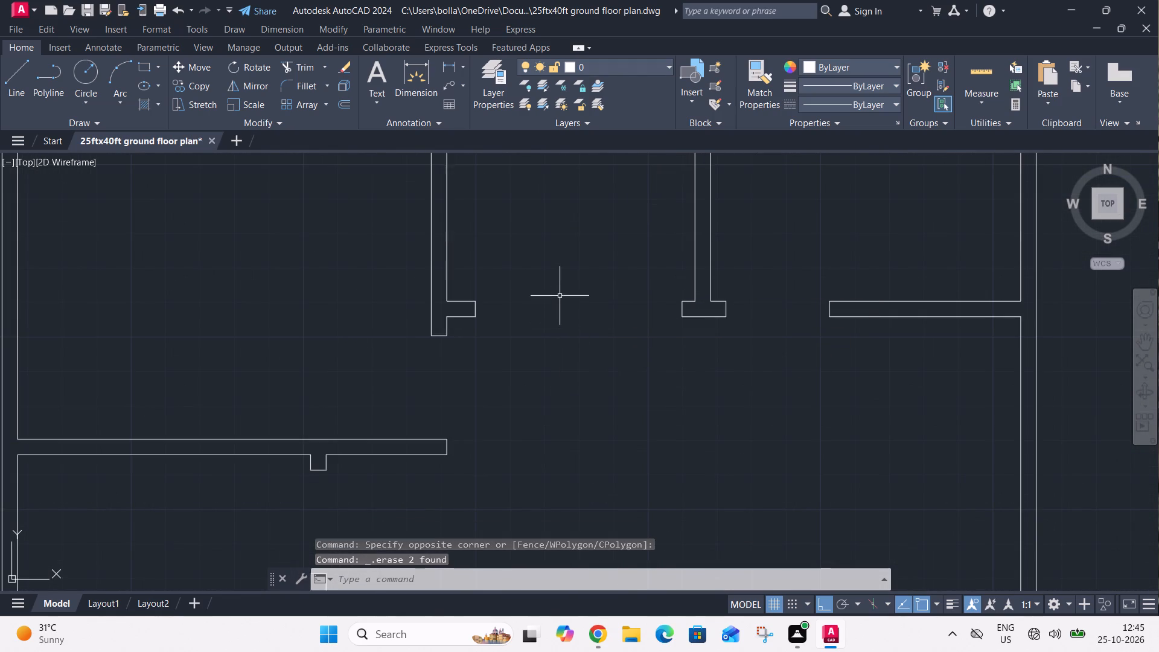
# Draw a 4.5" line across the large lower-left room's top wall at the midpoint of its upper line.
pyautogui.scroll(-4, 569, 260)
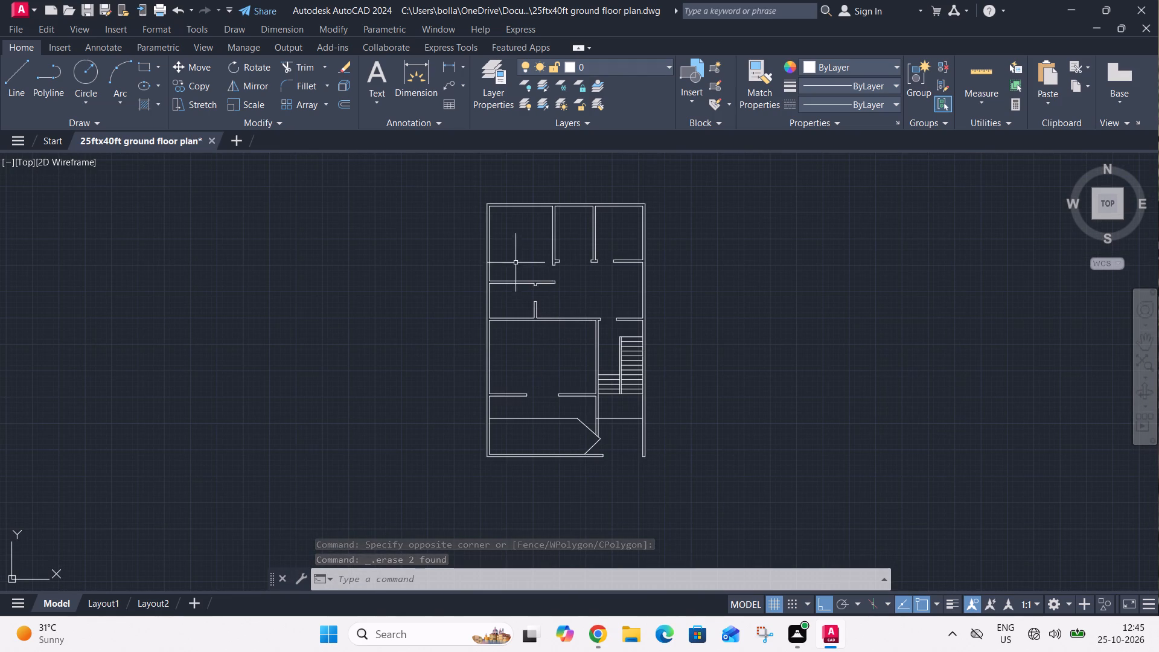
pyautogui.scroll(1, 562, 264)
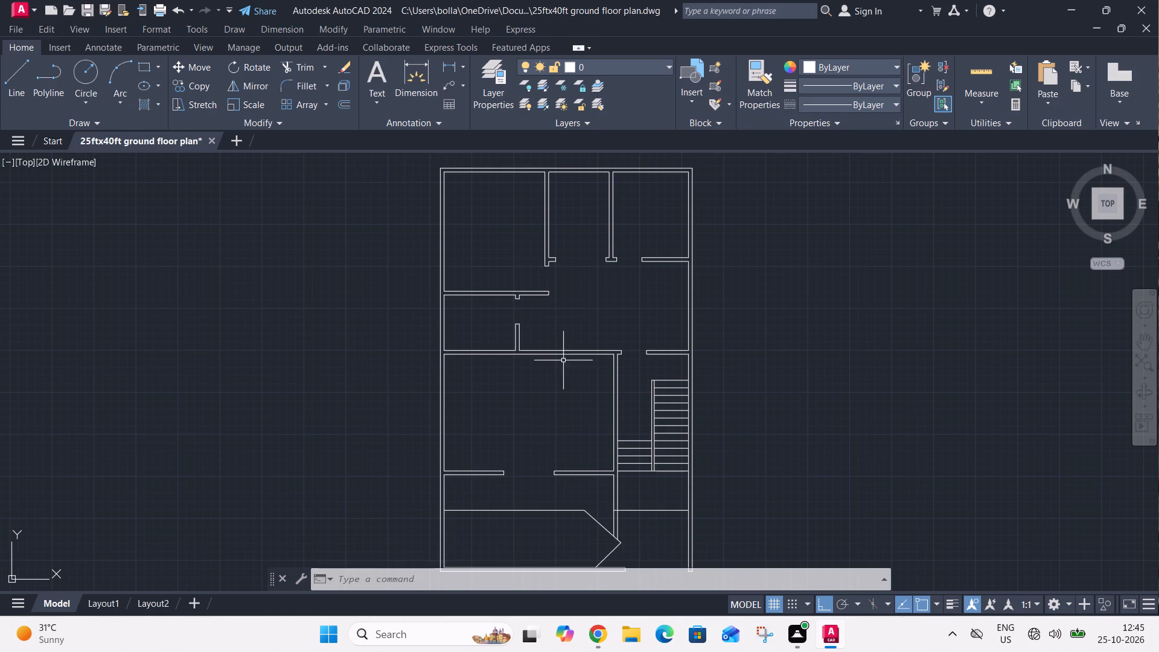
pyautogui.scroll(2, 557, 358)
pyautogui.press('l')
pyautogui.press('space')
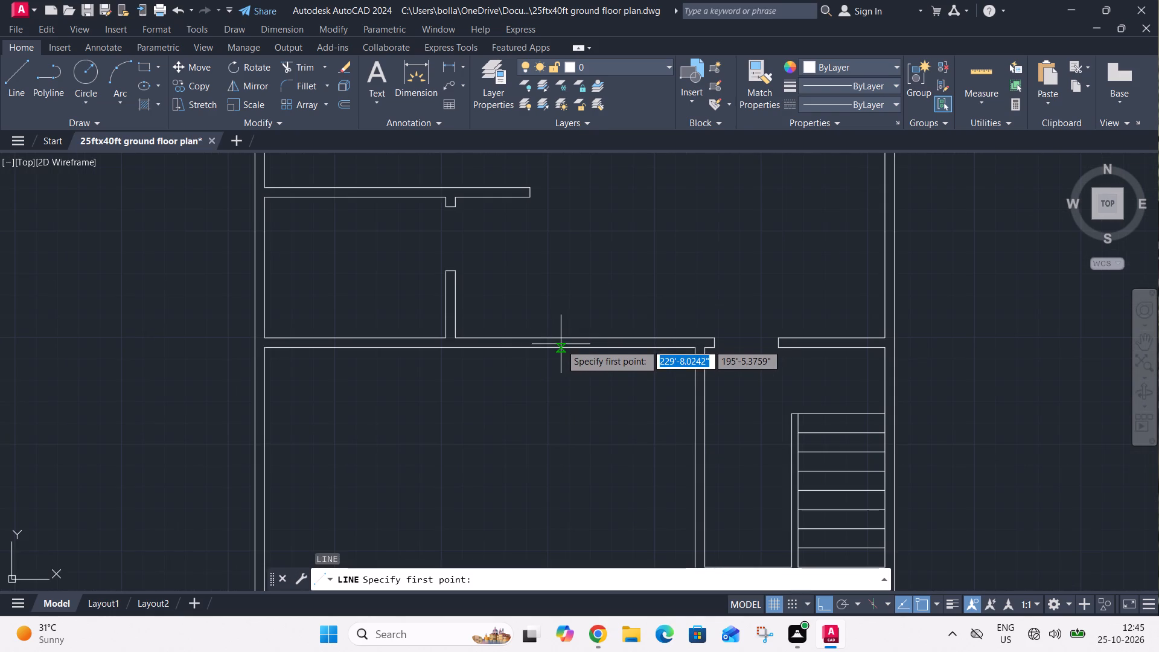
pyautogui.click(585, 336)
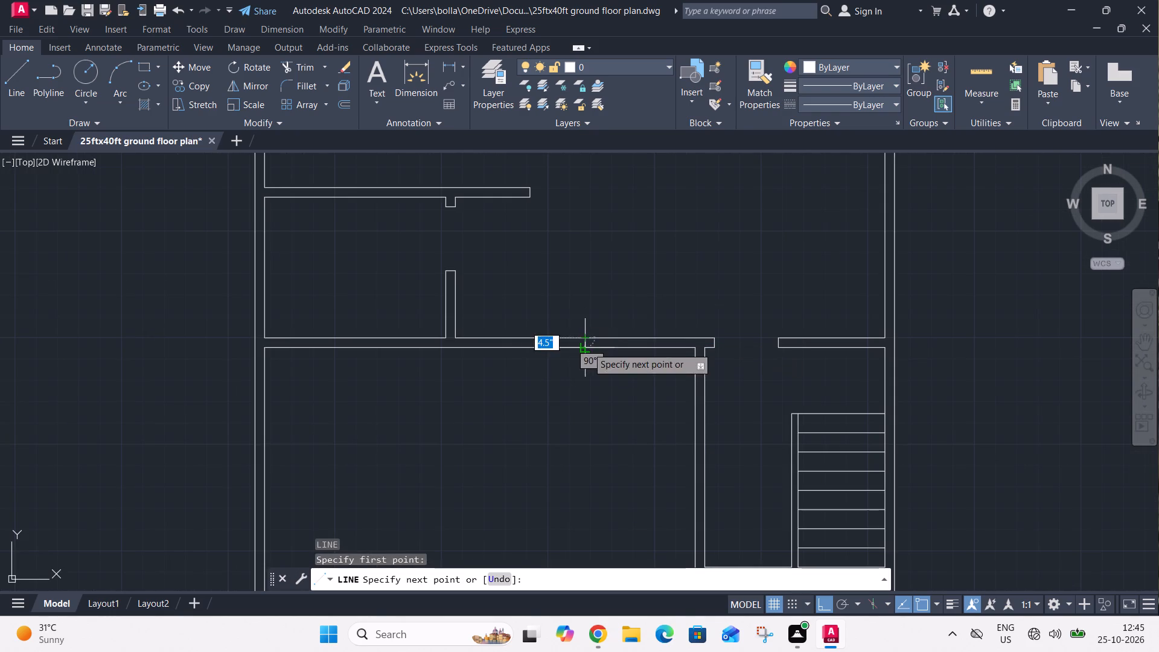
pyautogui.click(587, 347)
pyautogui.press('Escape')
# Draw a closed triangle inside that wall from the cross line's midpoint to a second cross line about 3'4.7" to the right.
pyautogui.scroll(3, 587, 343)
pyautogui.press('l')
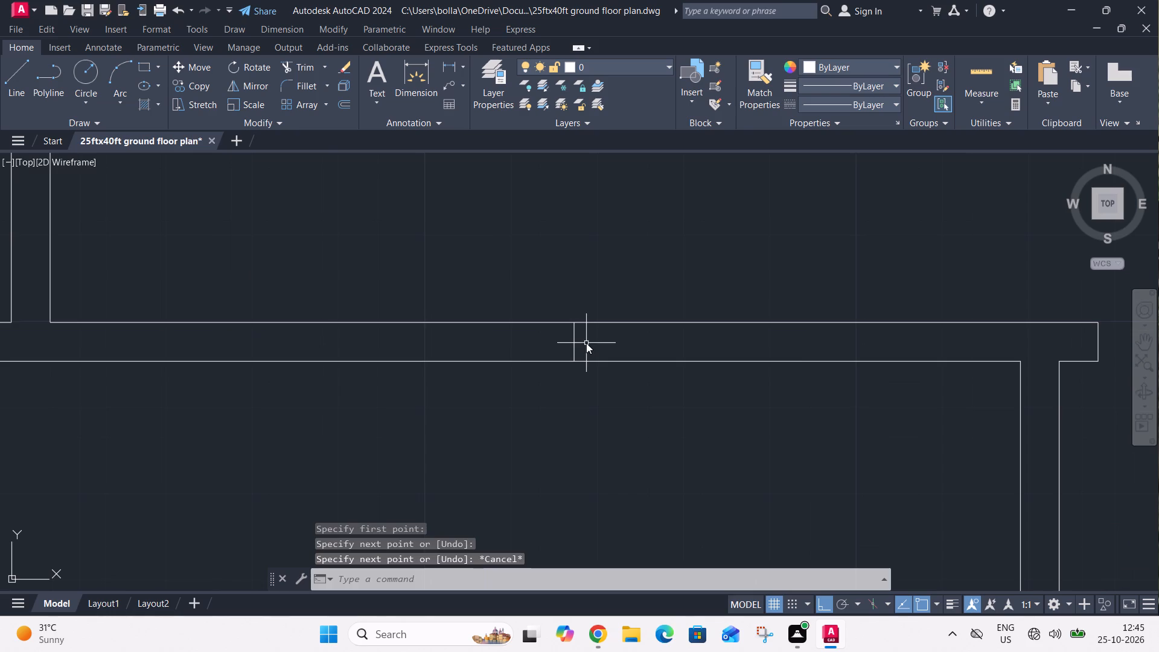
pyautogui.press('space')
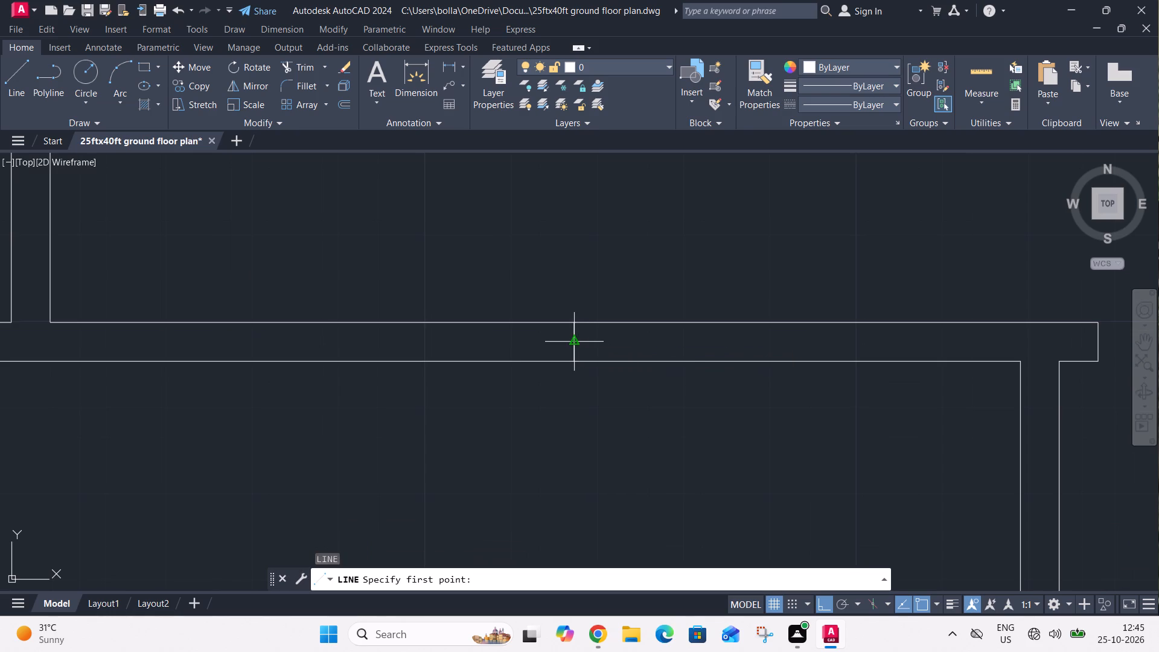
pyautogui.click(575, 340)
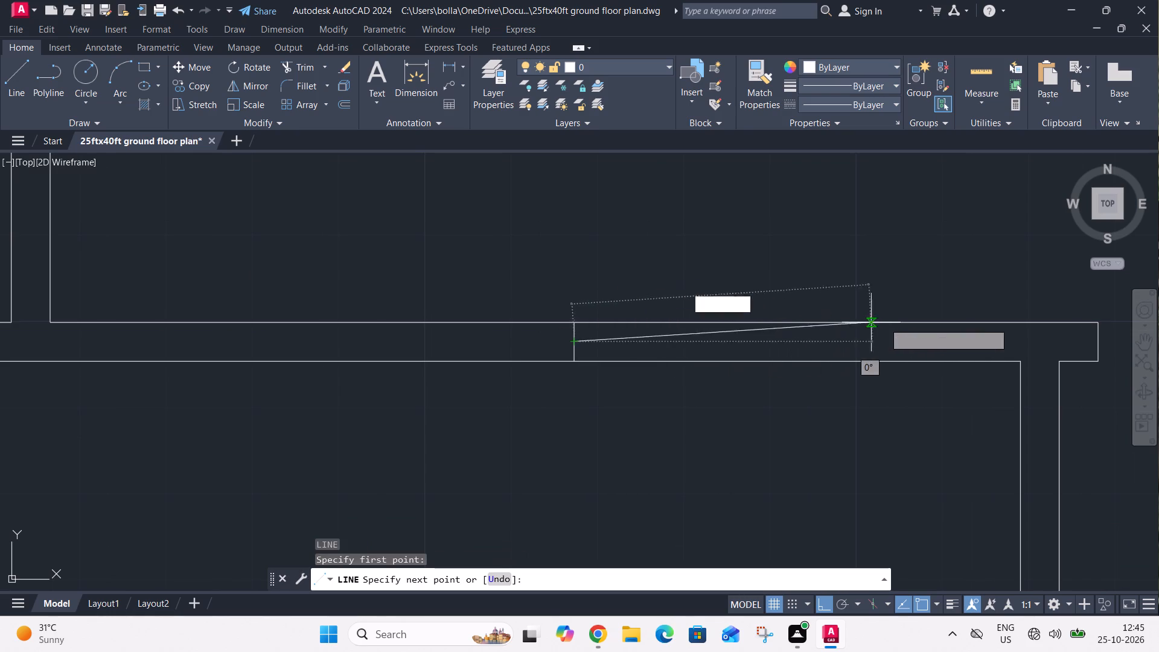
pyautogui.click(925, 324)
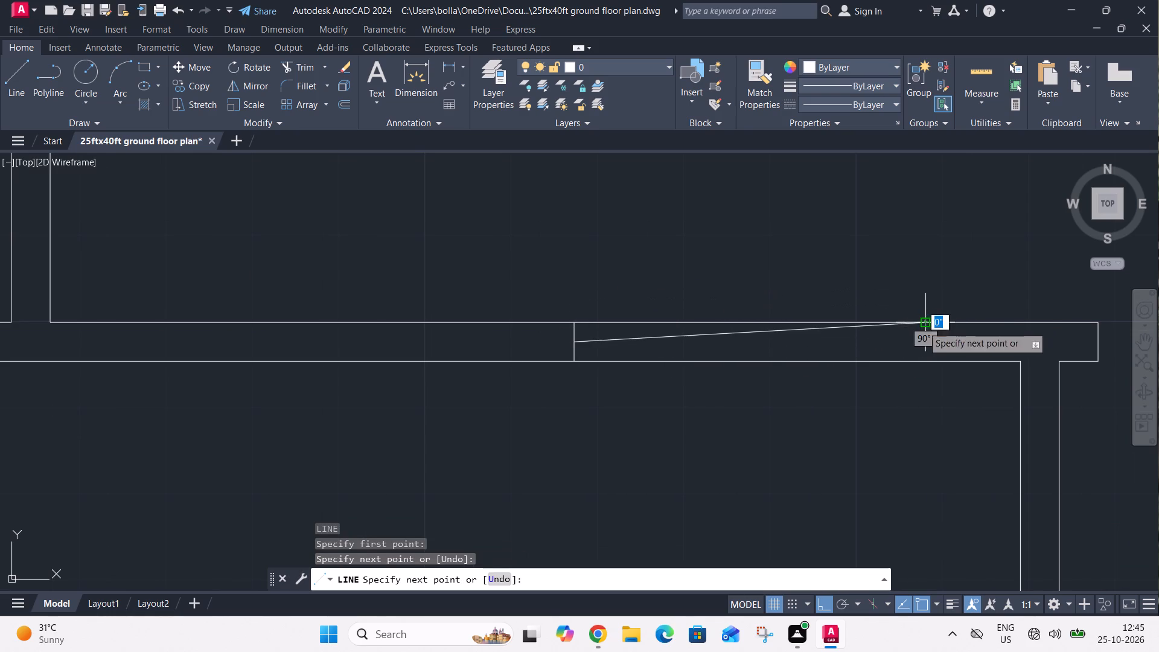
pyautogui.click(919, 363)
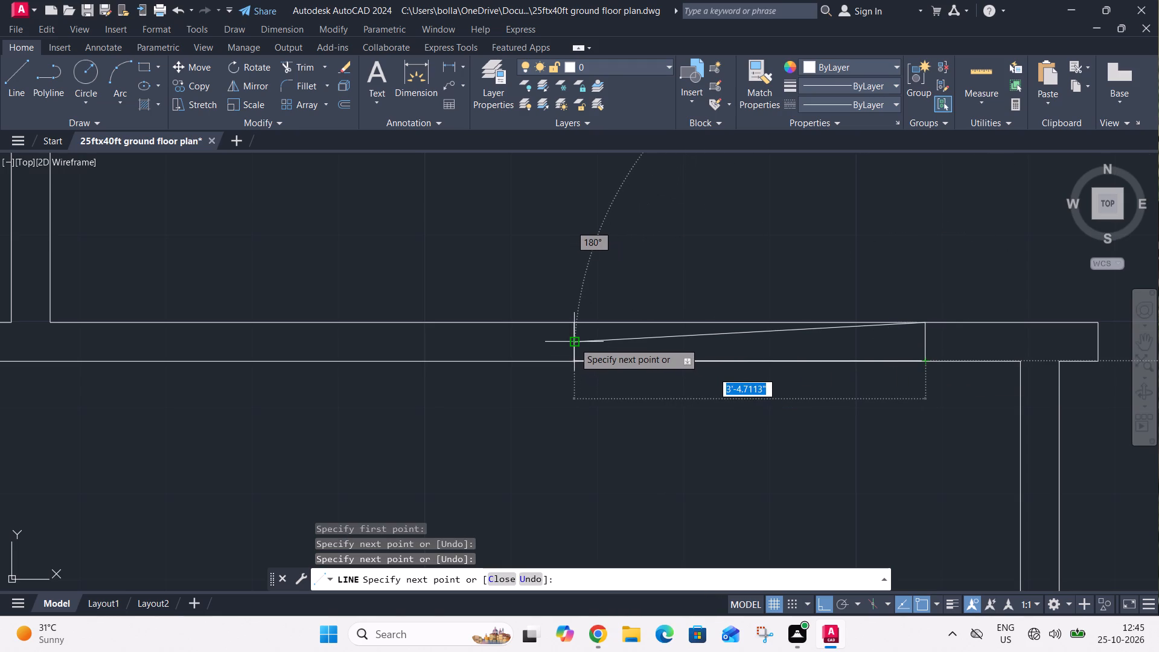
pyautogui.click(574, 337)
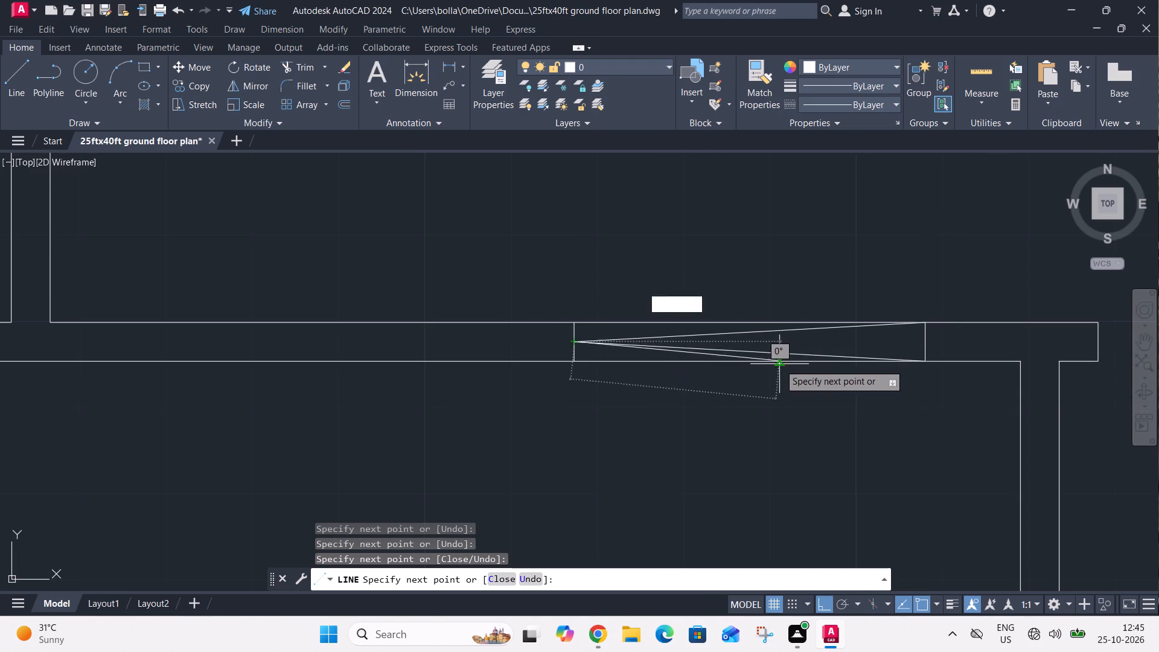
pyautogui.scroll(-1, 441, 342)
pyautogui.press('Escape')
# Trim the upper and lower wall lines between the two cross lines in the large lower-left room's top wall.
pyautogui.scroll(2, 651, 320)
pyautogui.click(645, 324)
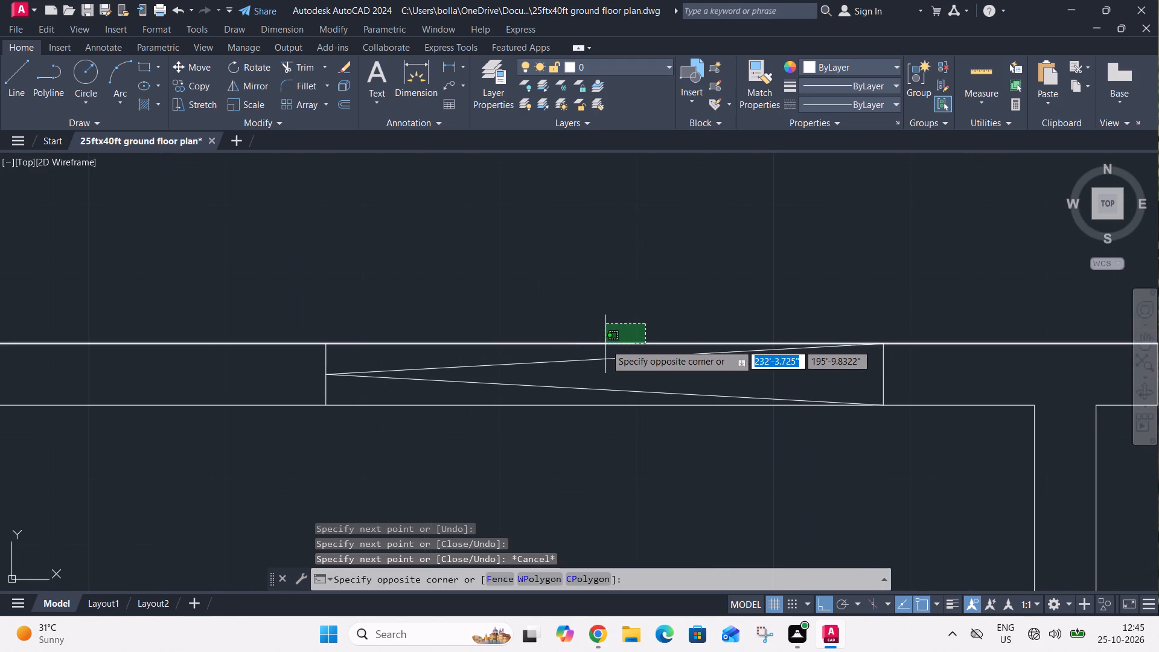
pyautogui.press('Escape')
pyautogui.write('tr')
pyautogui.press('space')
pyautogui.click(585, 321)
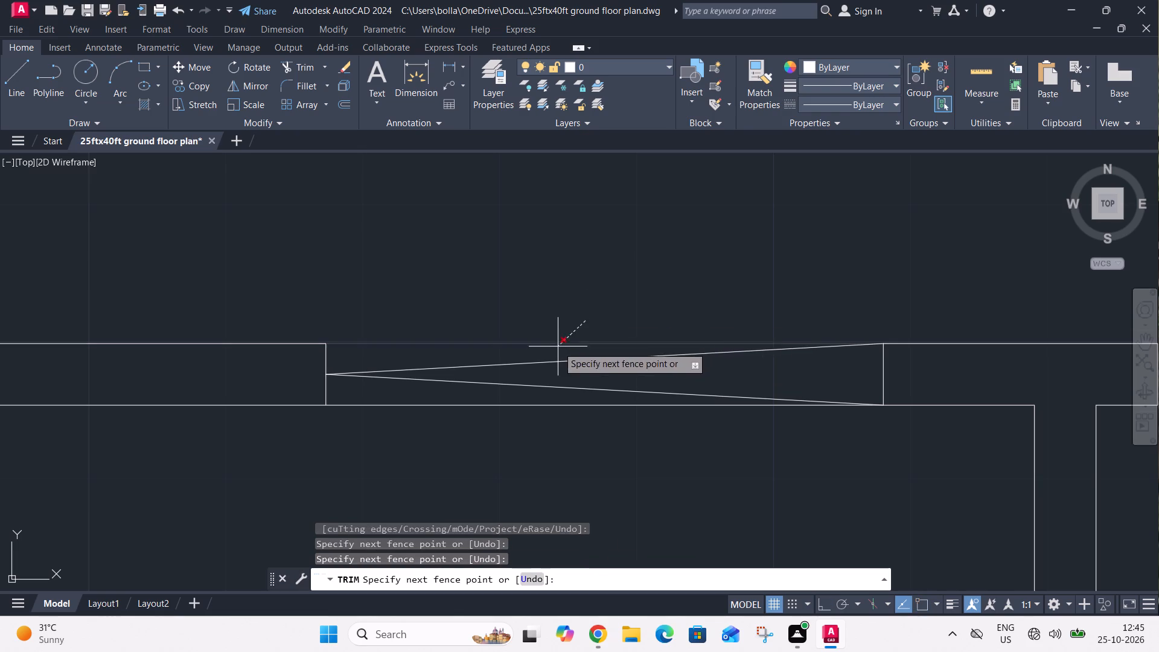
pyautogui.click(556, 347)
pyautogui.click(544, 392)
pyautogui.click(524, 422)
pyautogui.scroll(-3, 546, 414)
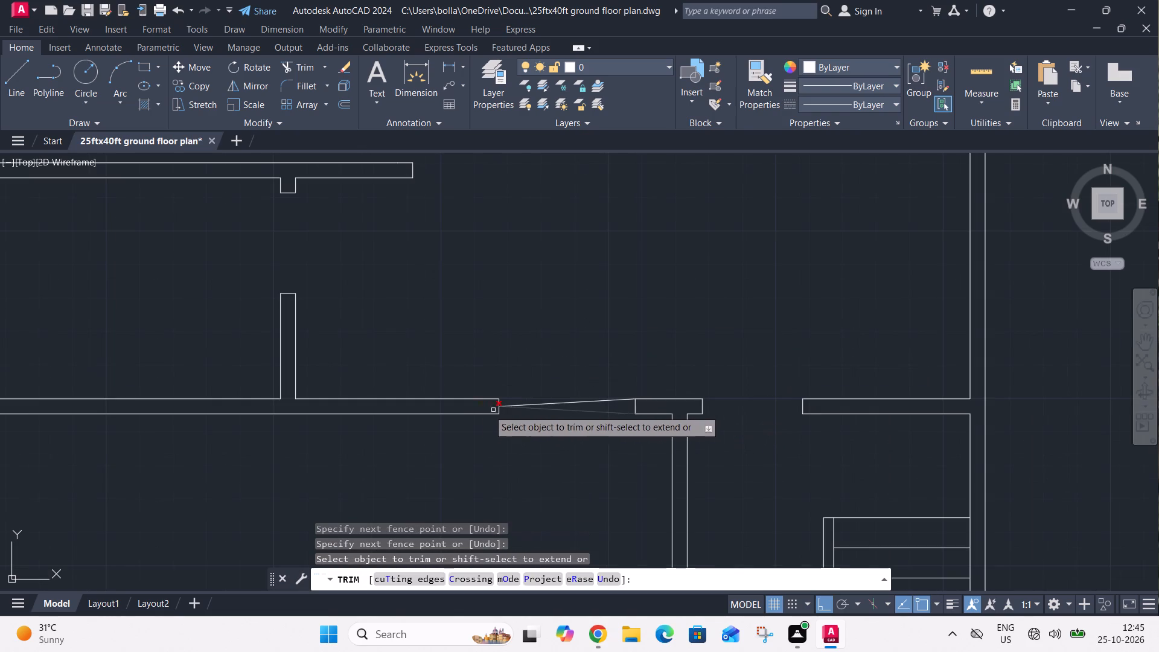
pyautogui.press('Escape')
# Mirror the triangle in the large lower-left room's top wall about the cross line at its tip, keeping the original.
pyautogui.click(540, 386)
pyautogui.click(531, 435)
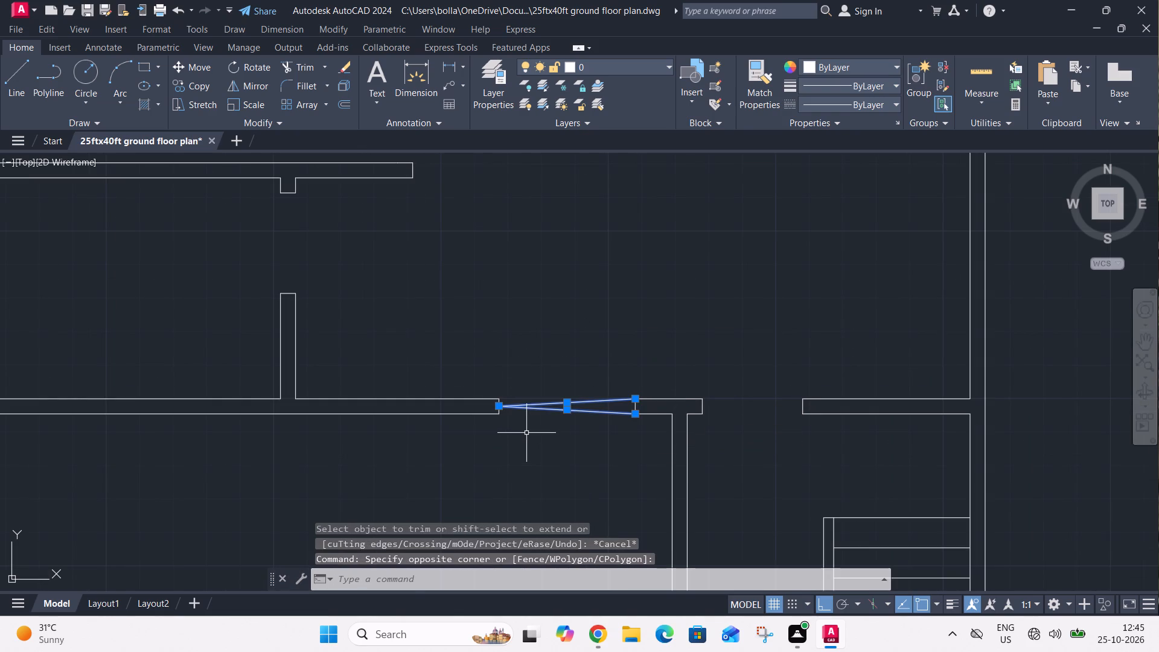
pyautogui.scroll(4, 617, 406)
pyautogui.click(752, 387)
pyautogui.click(642, 415)
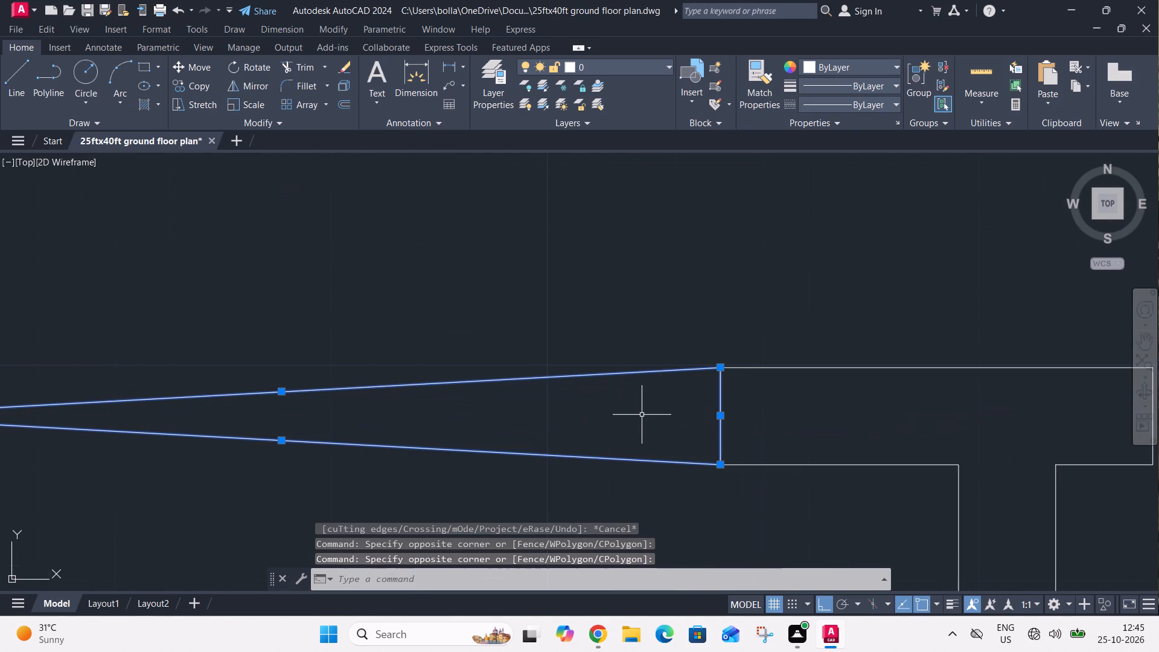
pyautogui.press('m')
pyautogui.write('i')
pyautogui.press('space')
pyautogui.scroll(-3, 629, 418)
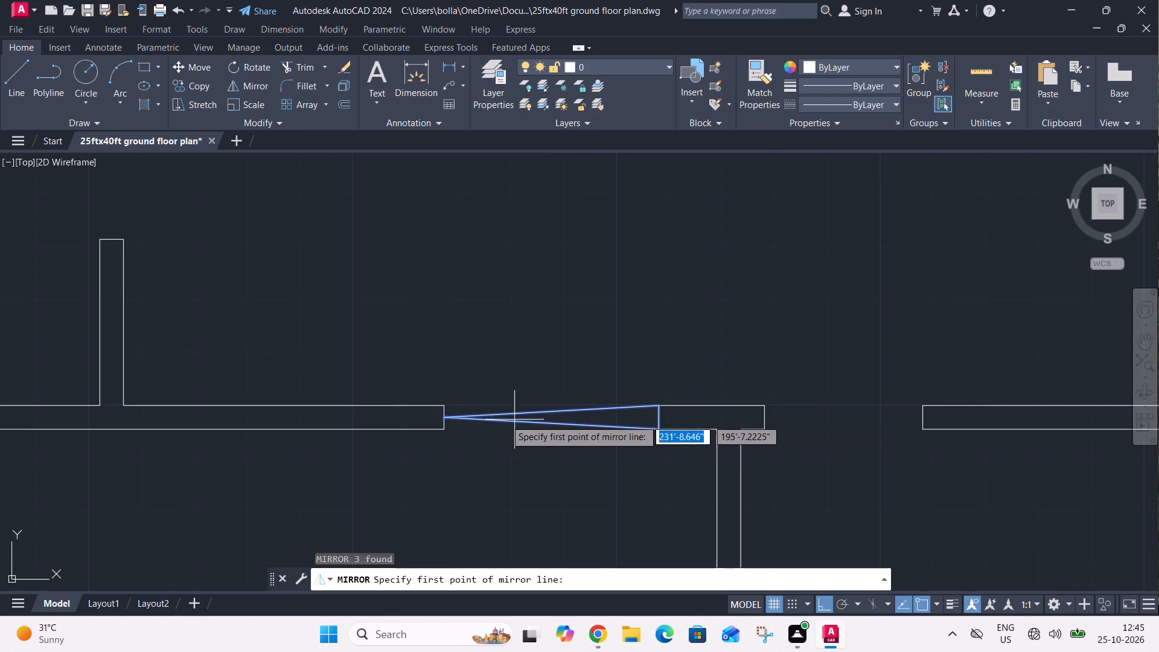
pyautogui.click(442, 428)
pyautogui.click(440, 404)
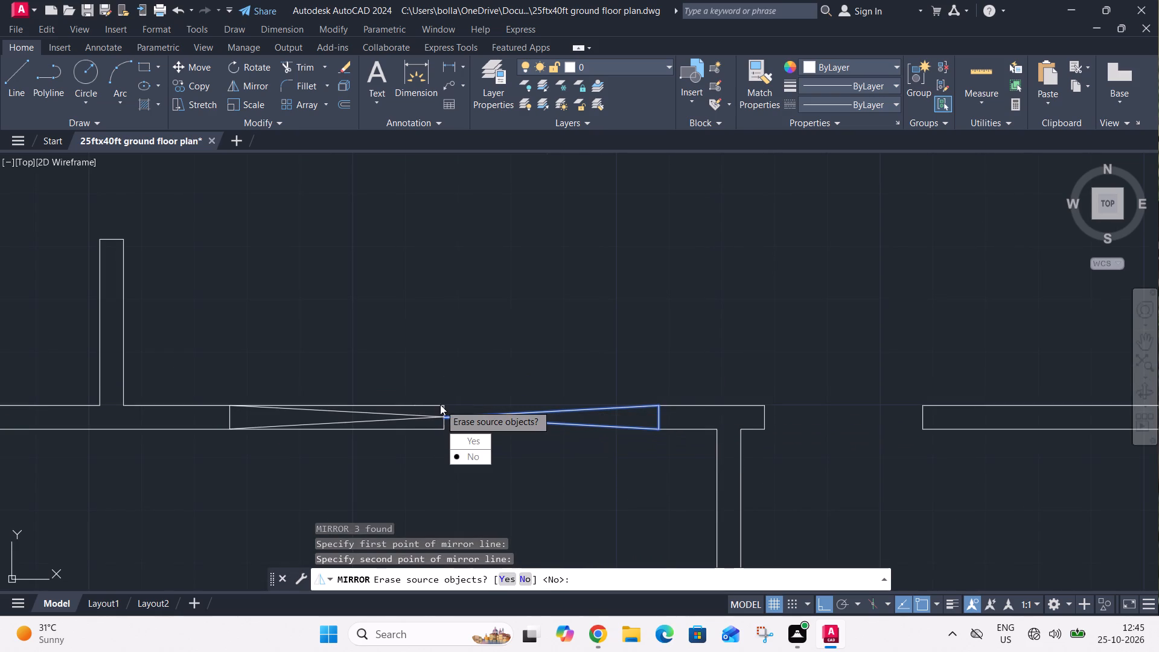
pyautogui.moveTo(477, 462); pyautogui.dragTo(440, 404)
pyautogui.scroll(-3, 455, 396)
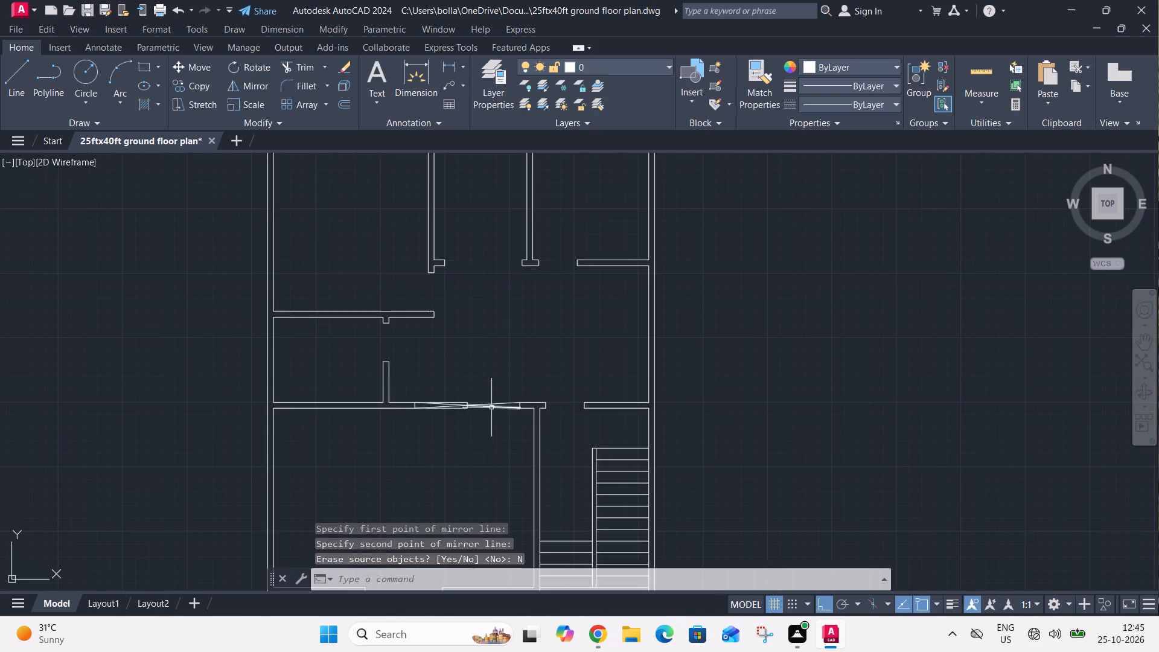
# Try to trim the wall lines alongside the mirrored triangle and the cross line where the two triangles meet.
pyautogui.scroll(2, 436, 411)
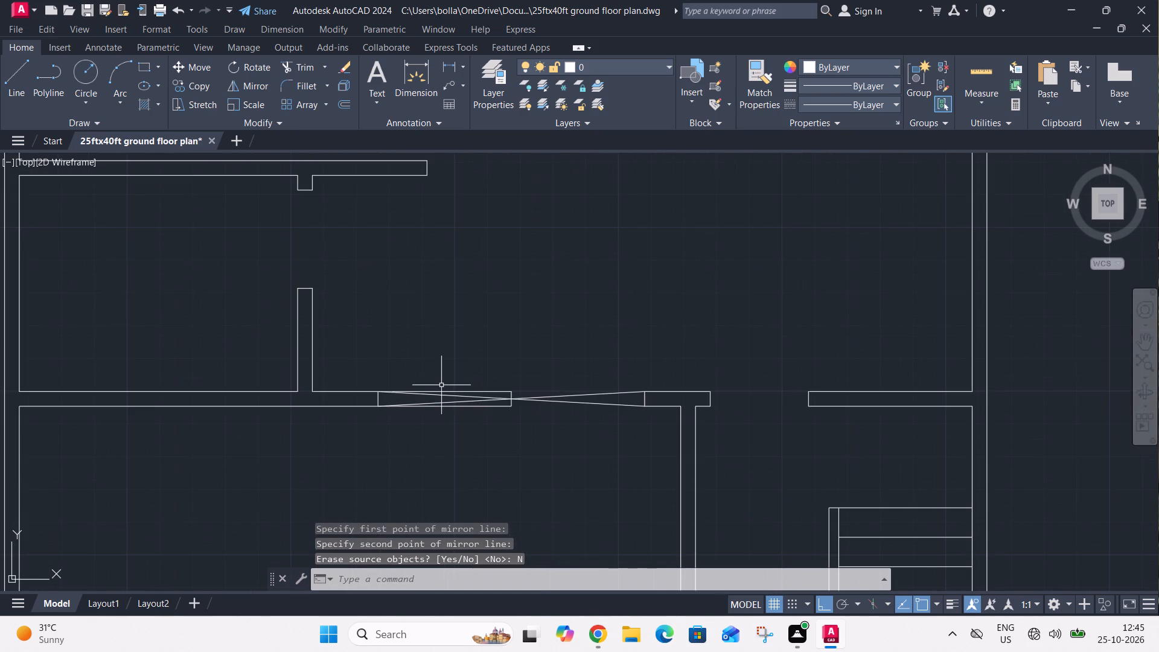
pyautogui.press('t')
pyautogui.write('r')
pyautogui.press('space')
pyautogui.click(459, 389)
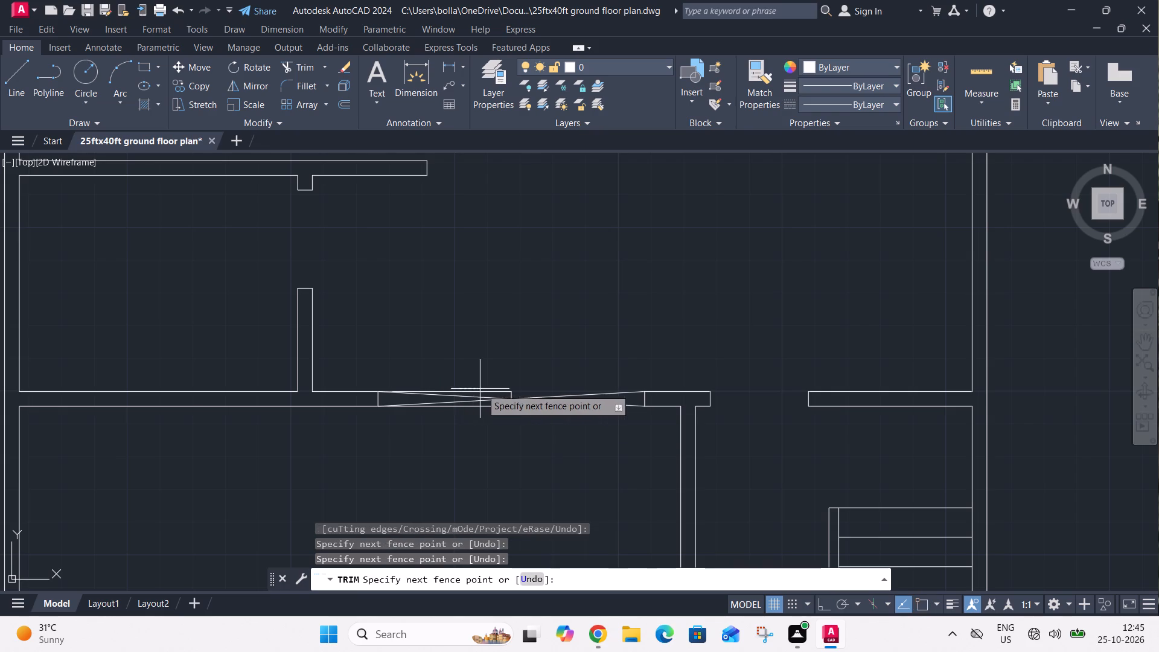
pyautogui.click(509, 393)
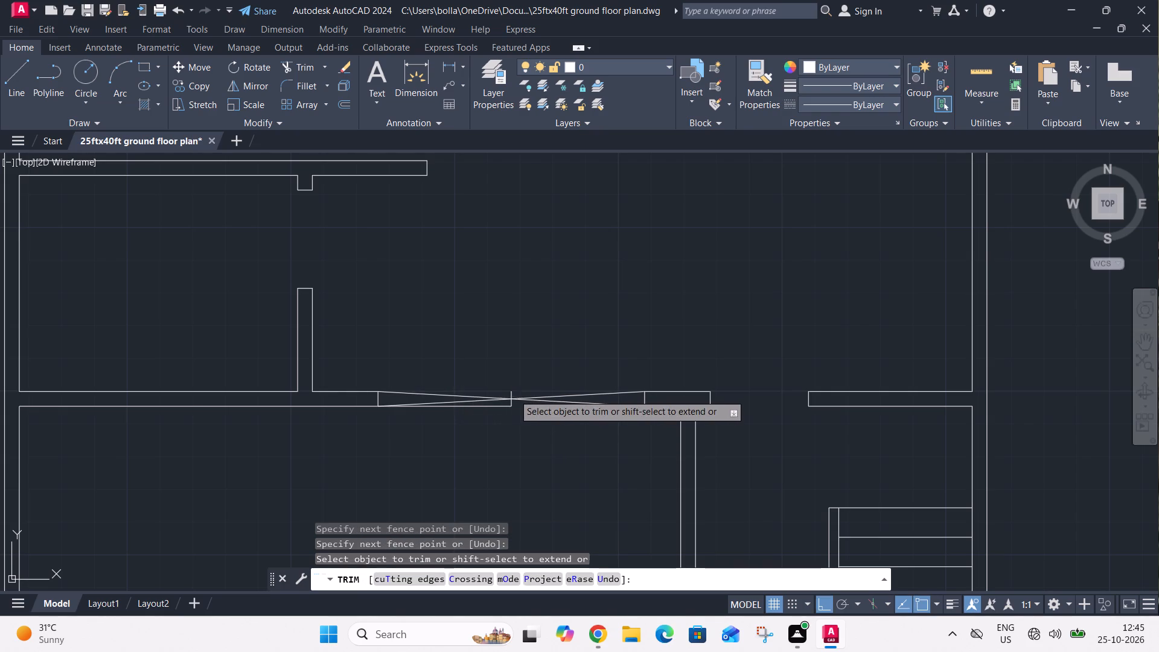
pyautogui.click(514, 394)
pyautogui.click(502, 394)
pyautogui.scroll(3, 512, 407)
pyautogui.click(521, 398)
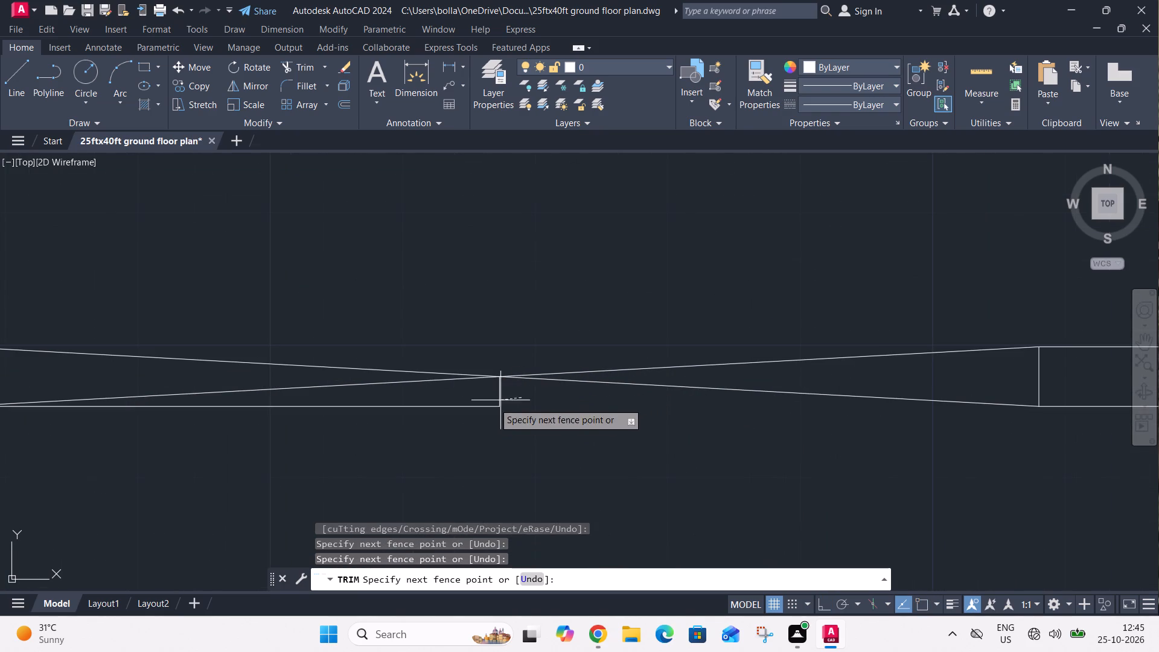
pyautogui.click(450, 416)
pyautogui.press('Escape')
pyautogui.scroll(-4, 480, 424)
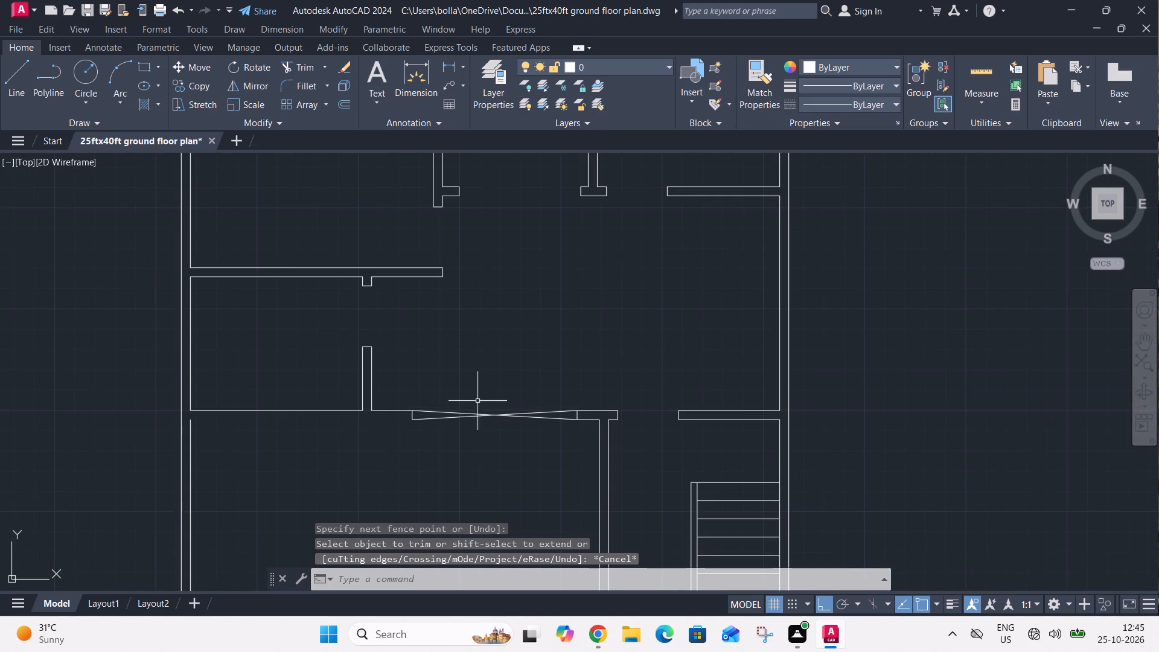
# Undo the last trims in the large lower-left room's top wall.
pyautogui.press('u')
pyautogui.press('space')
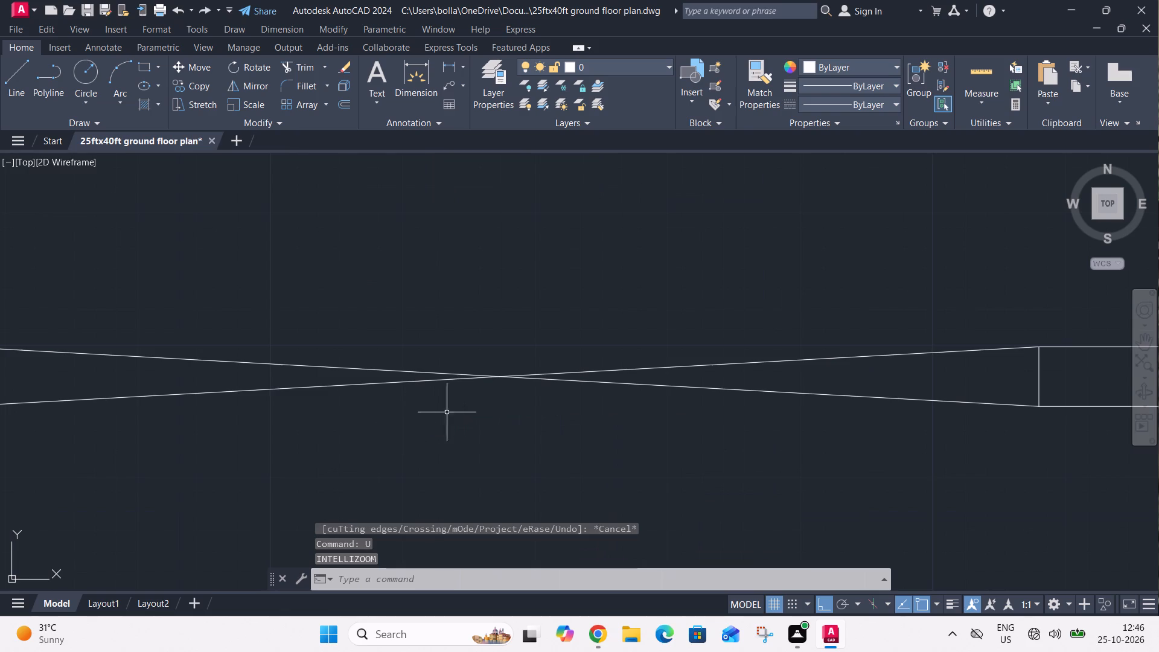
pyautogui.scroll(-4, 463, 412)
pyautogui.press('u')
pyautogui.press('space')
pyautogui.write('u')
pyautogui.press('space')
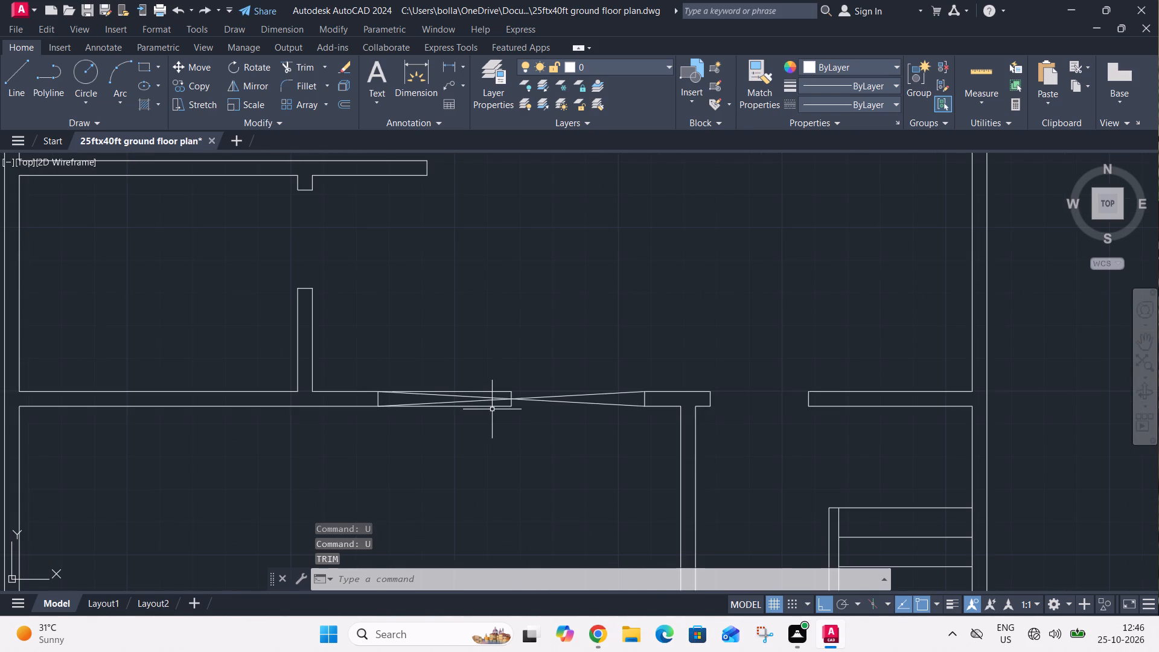
# Trim the upper and lower wall lines alongside the mirrored triangle and the cross line where the triangles' tips meet.
pyautogui.scroll(3, 464, 404)
pyautogui.write('tr')
pyautogui.press('space')
pyautogui.scroll(-3, 537, 409)
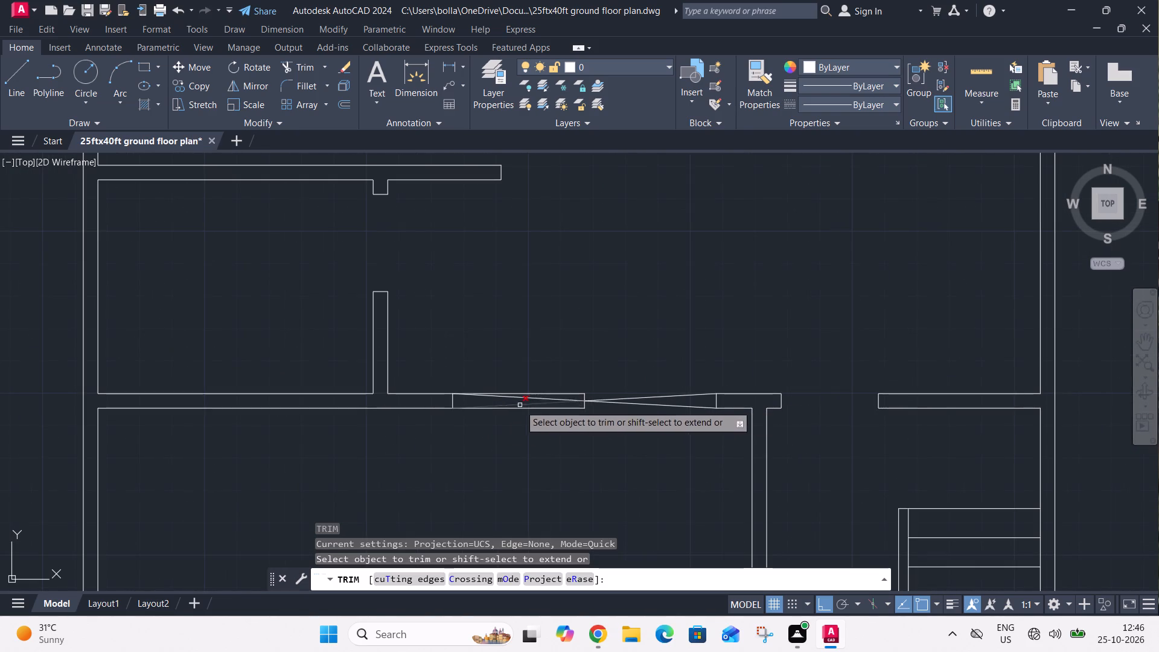
pyautogui.scroll(3, 493, 412)
pyautogui.click(435, 398)
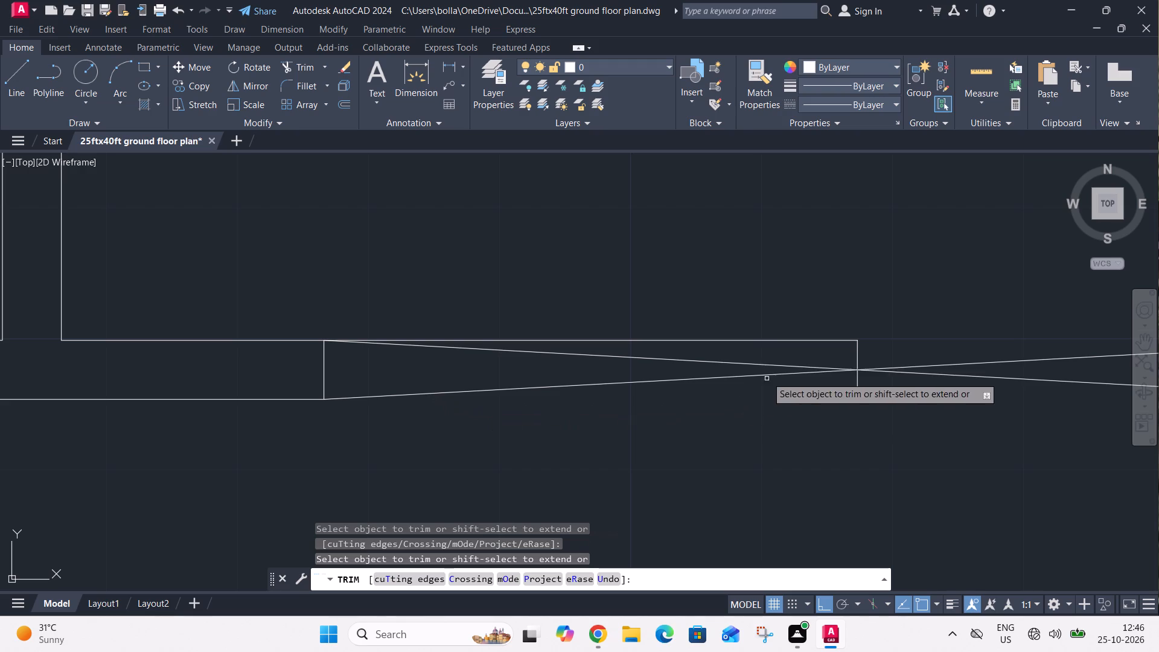
pyautogui.click(710, 340)
pyautogui.click(864, 334)
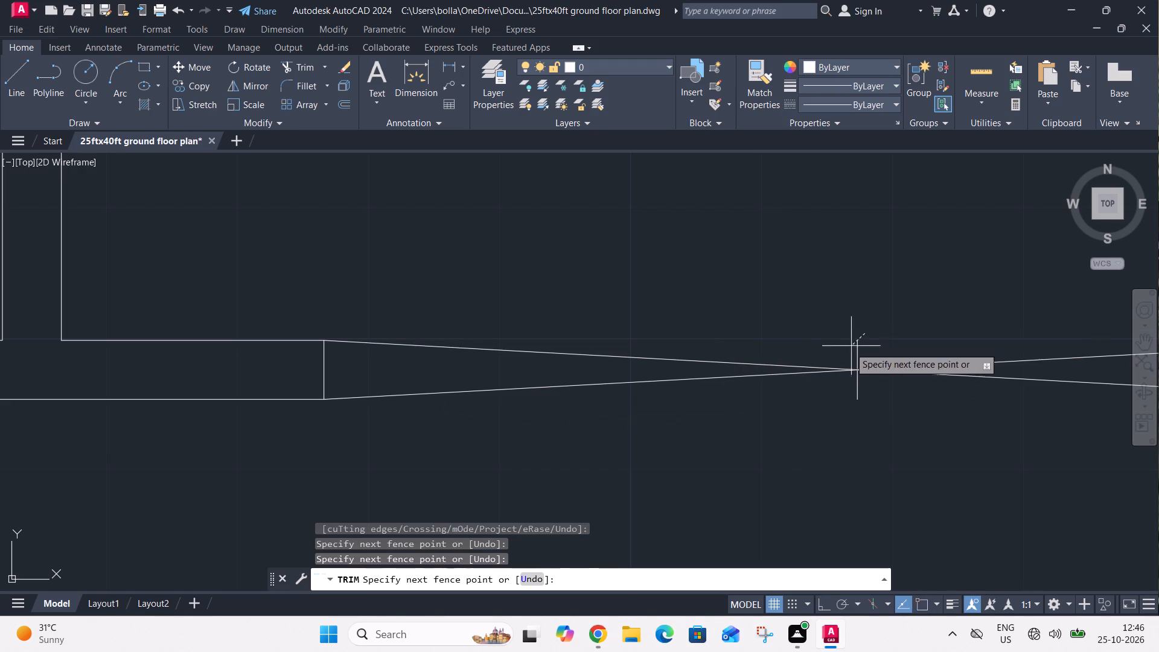
pyautogui.click(825, 353)
pyautogui.click(869, 350)
pyautogui.click(826, 357)
pyautogui.click(868, 385)
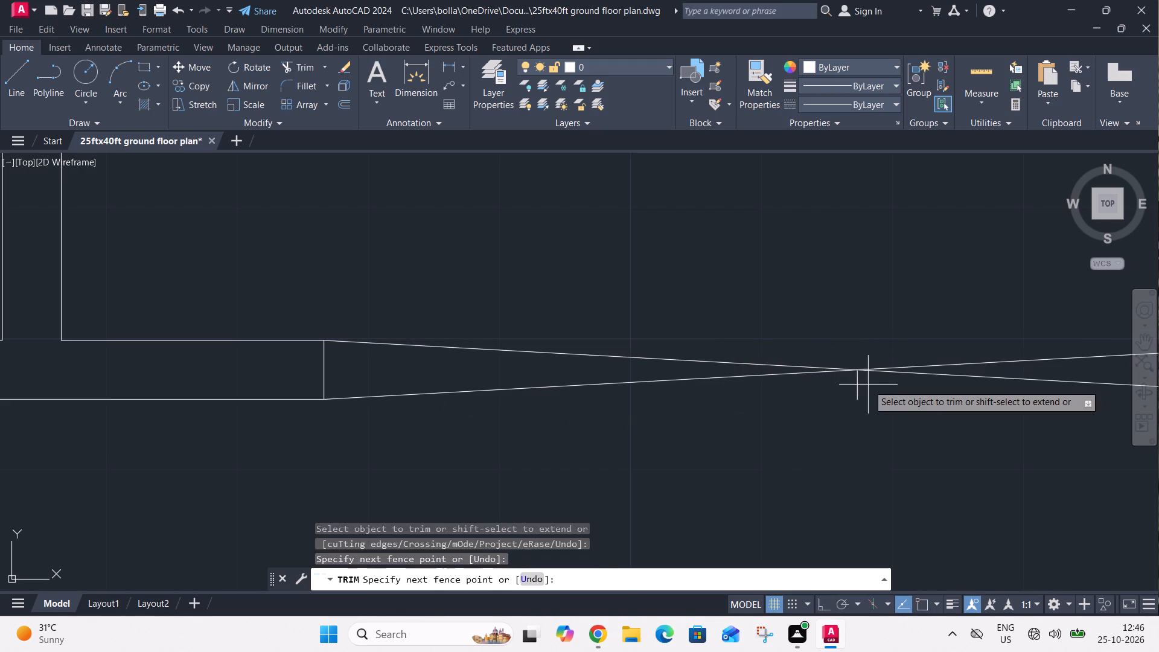
pyautogui.click(844, 394)
pyautogui.press('Escape')
pyautogui.scroll(-5, 771, 395)
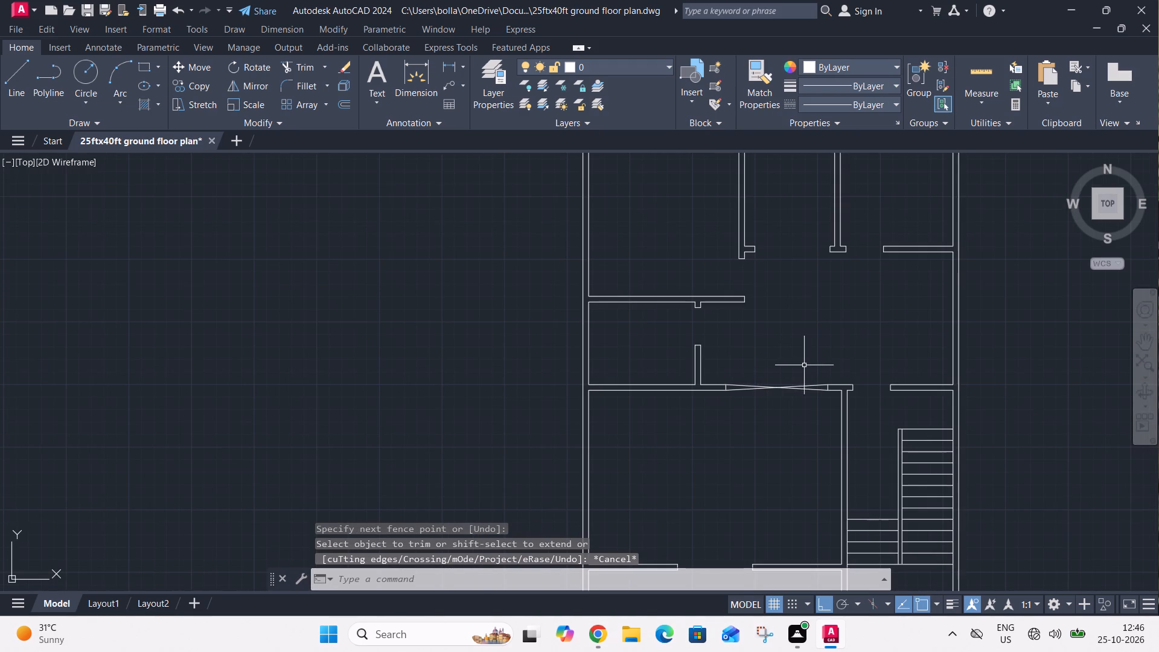
# Create four new layers named wall, doors, windows and text.
pyautogui.moveTo(860, 352); pyautogui.dragTo(586, 404, button='middle')
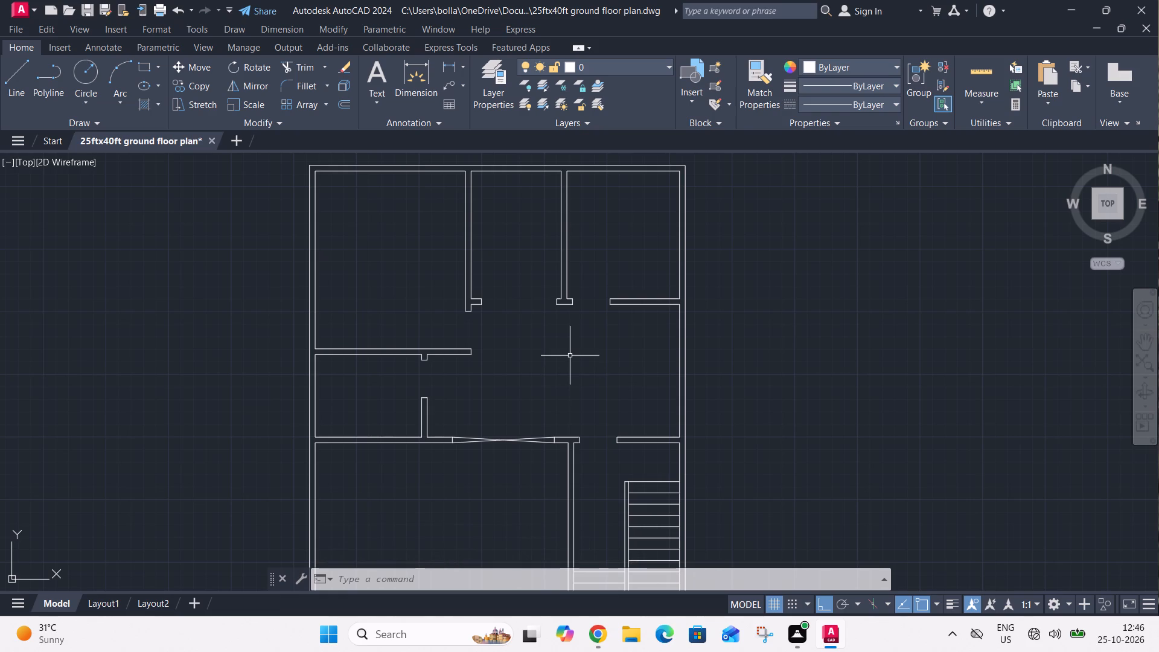
pyautogui.scroll(-2, 490, 356)
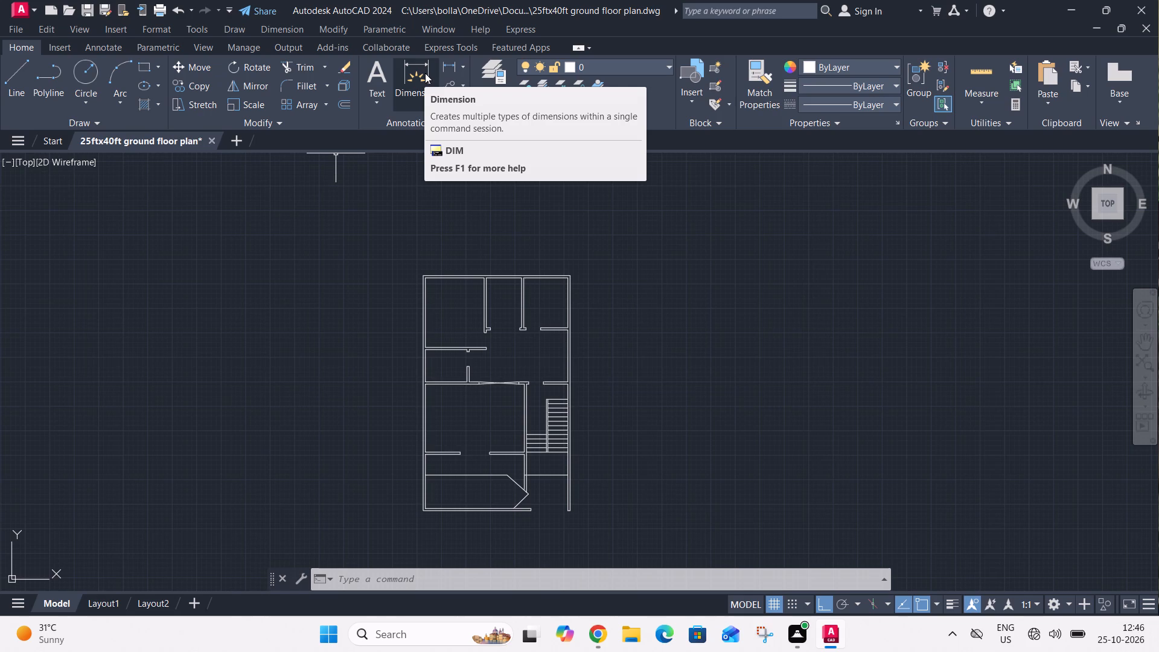
pyautogui.click(495, 88)
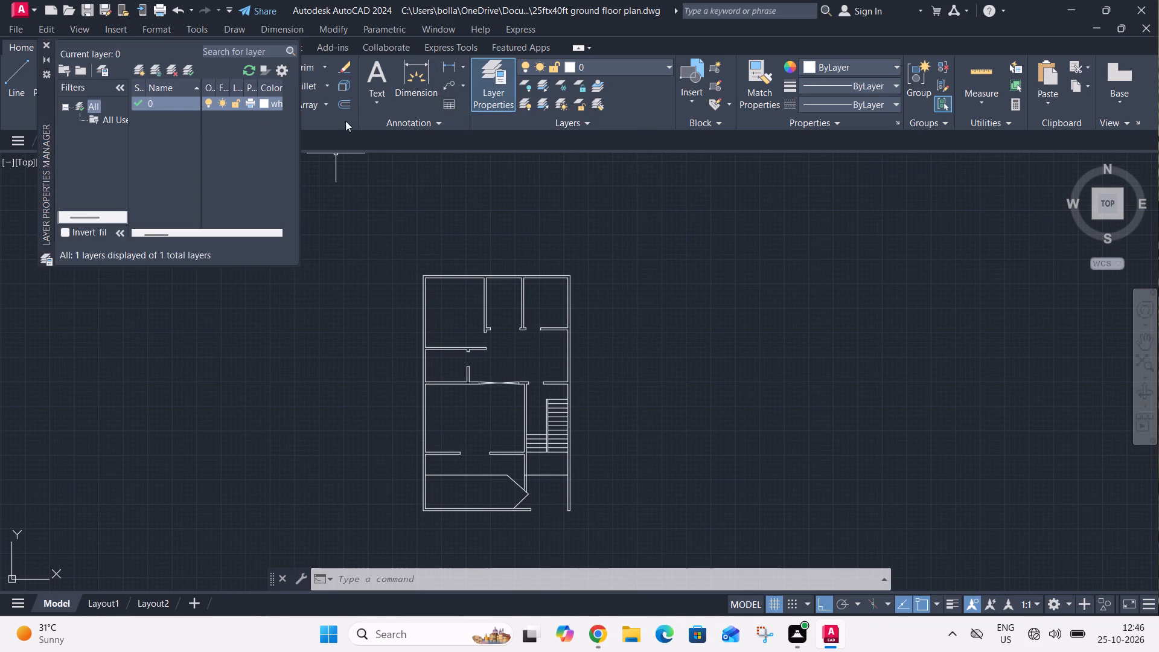
pyautogui.click(147, 71)
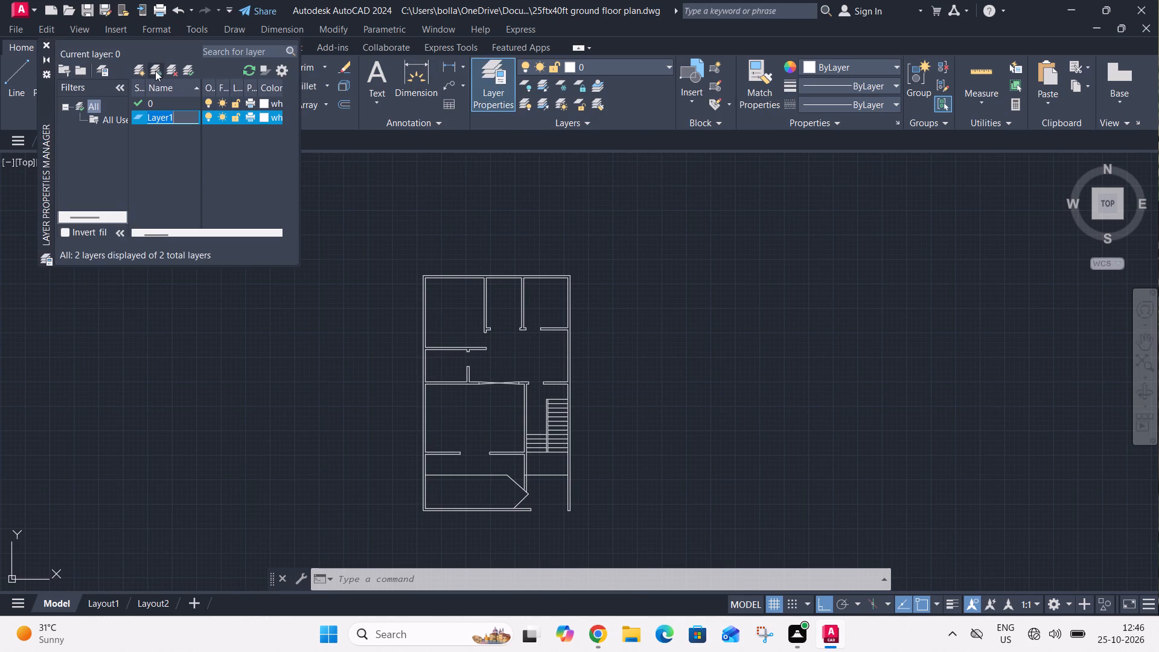
pyautogui.press('BackSpace')
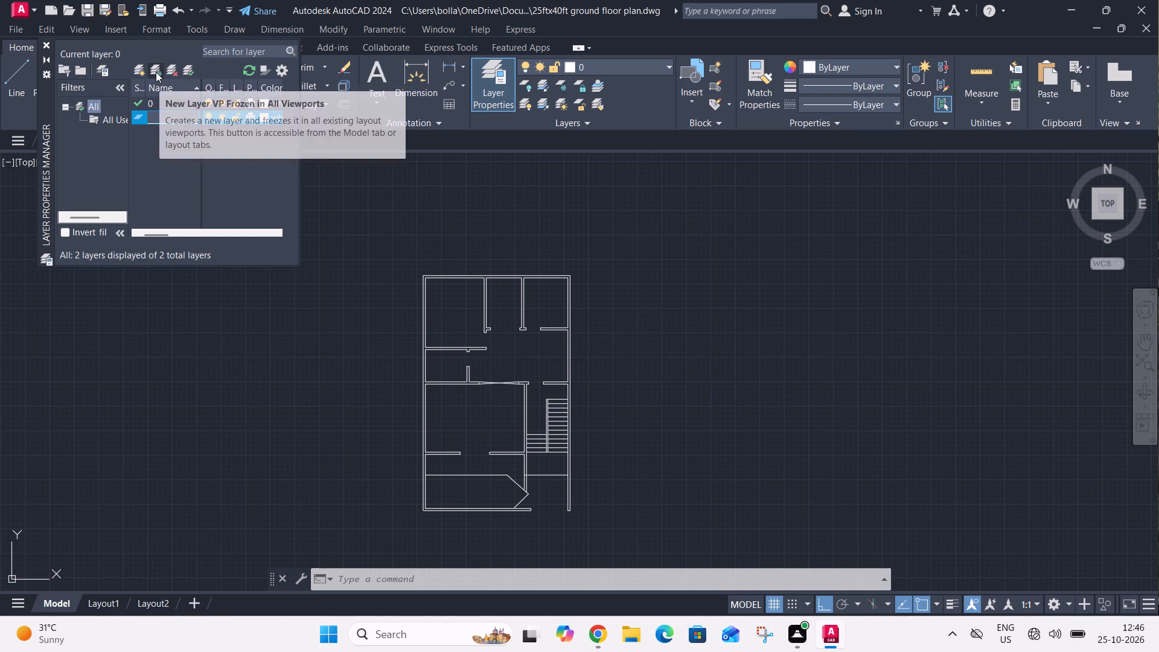
pyautogui.write('wall')
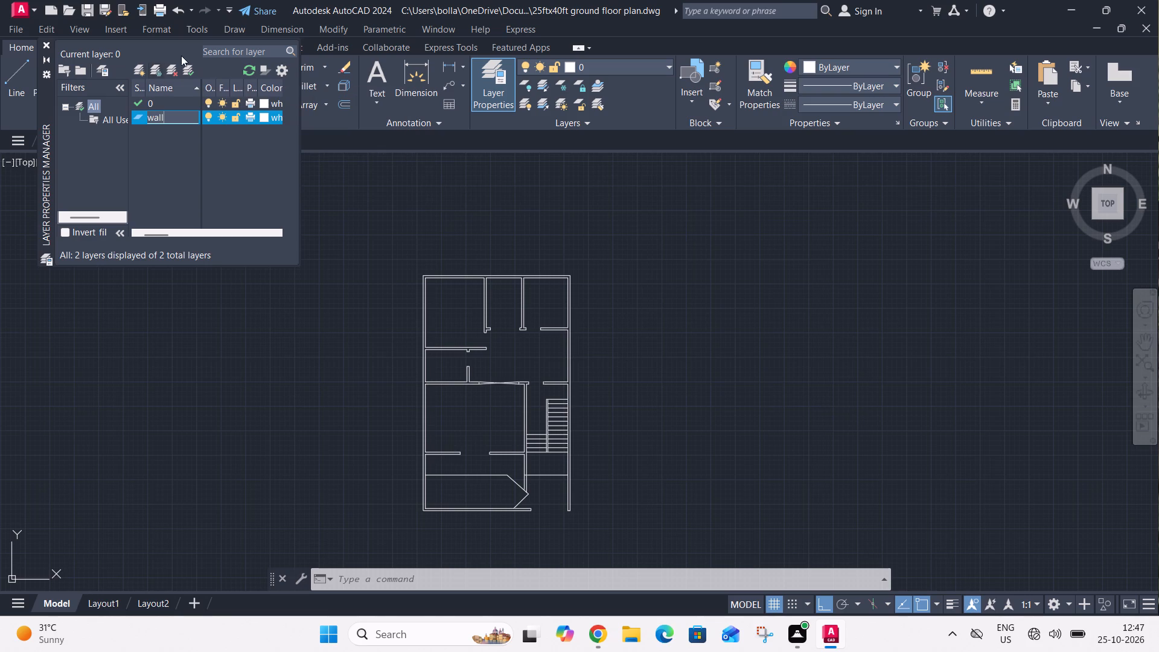
pyautogui.click(150, 68)
pyautogui.write('doors')
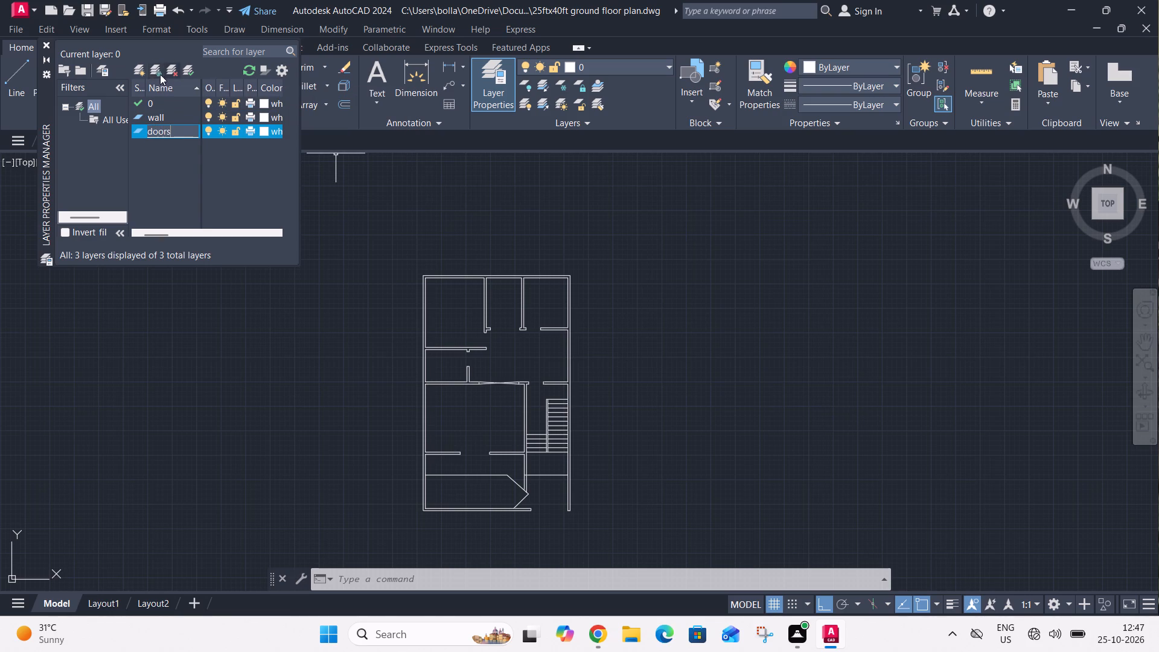
pyautogui.click(148, 67)
pyautogui.write('windows')
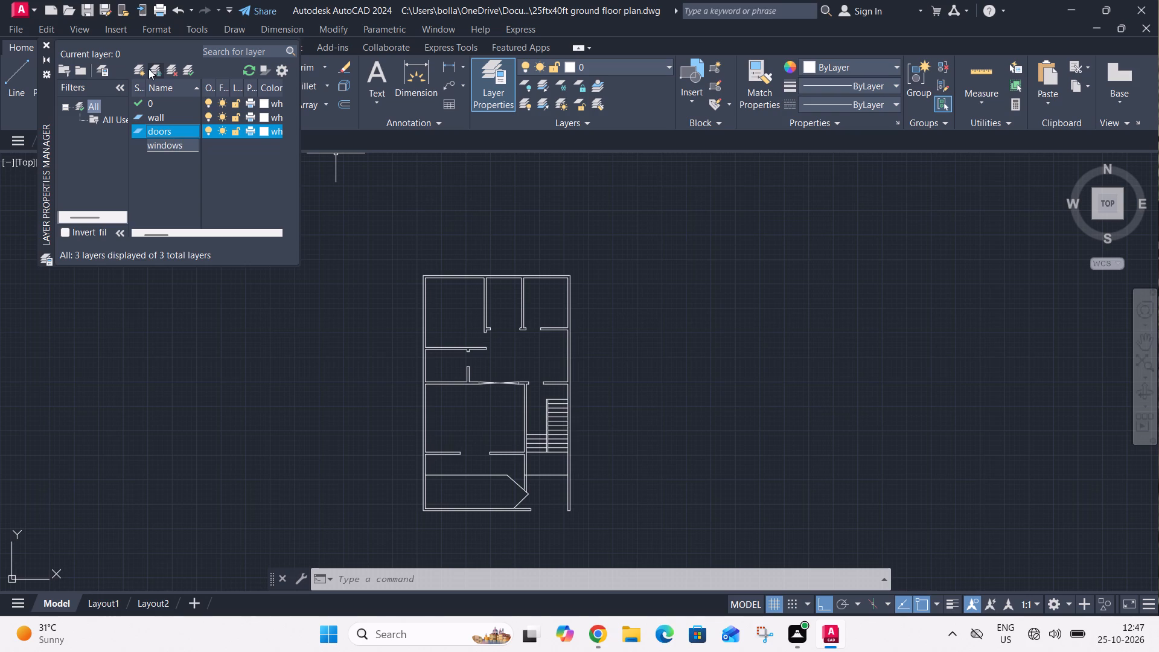
pyautogui.click(149, 65)
pyautogui.write('text')
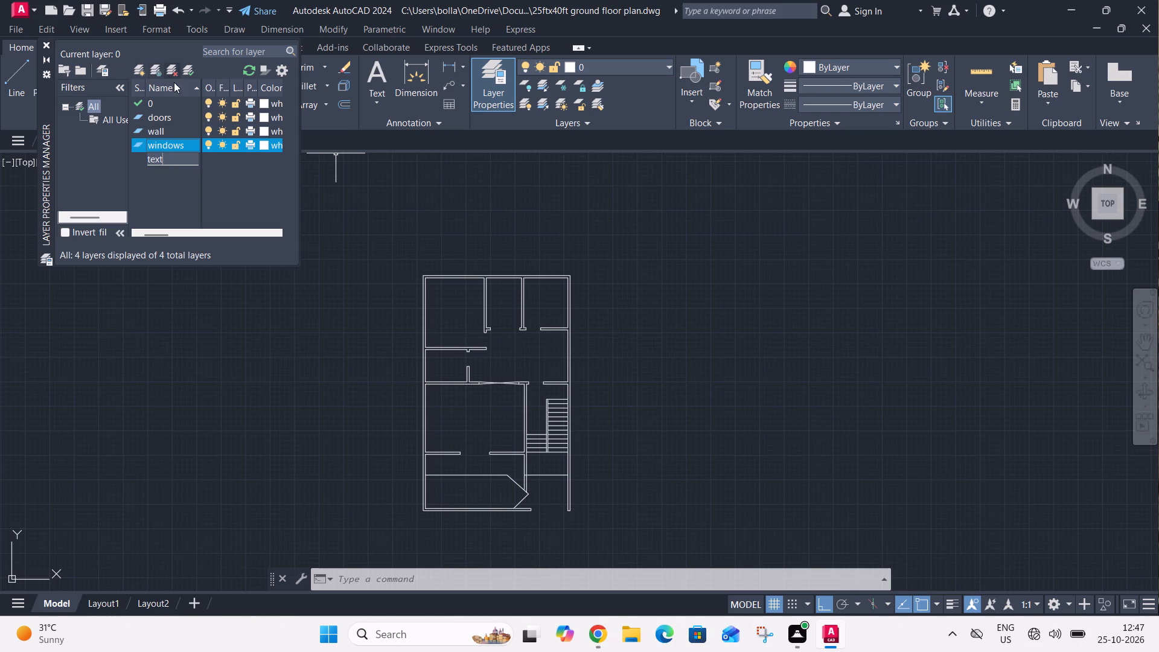
# Set the text layer's colour to index colour 181.
pyautogui.click(261, 130)
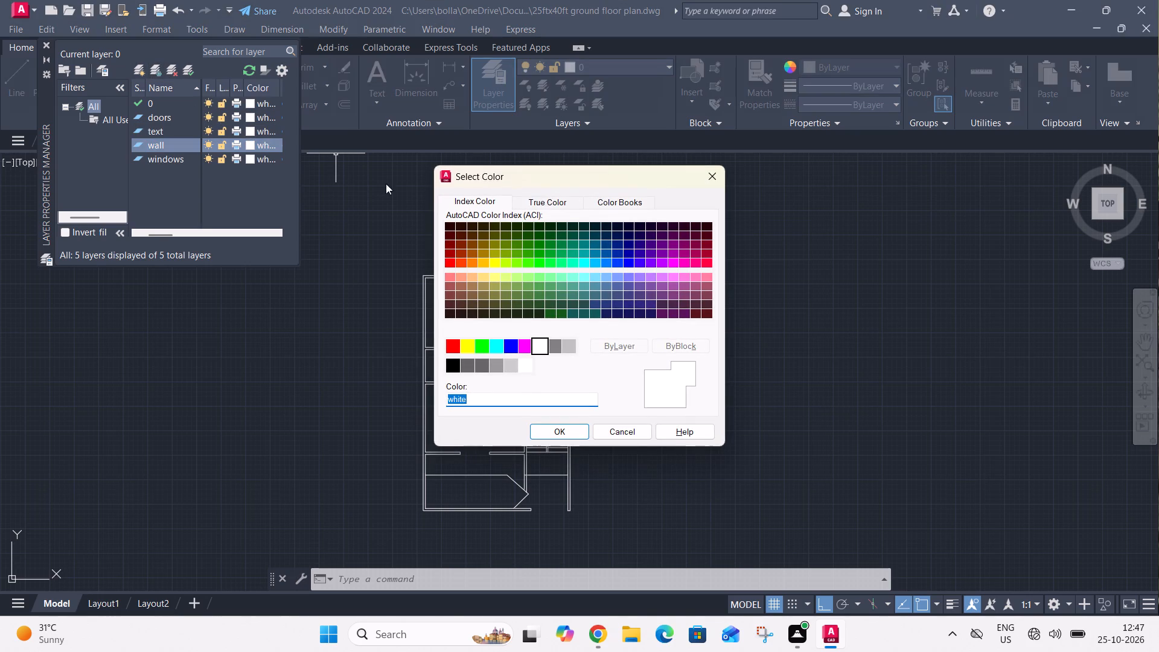
pyautogui.click(251, 143)
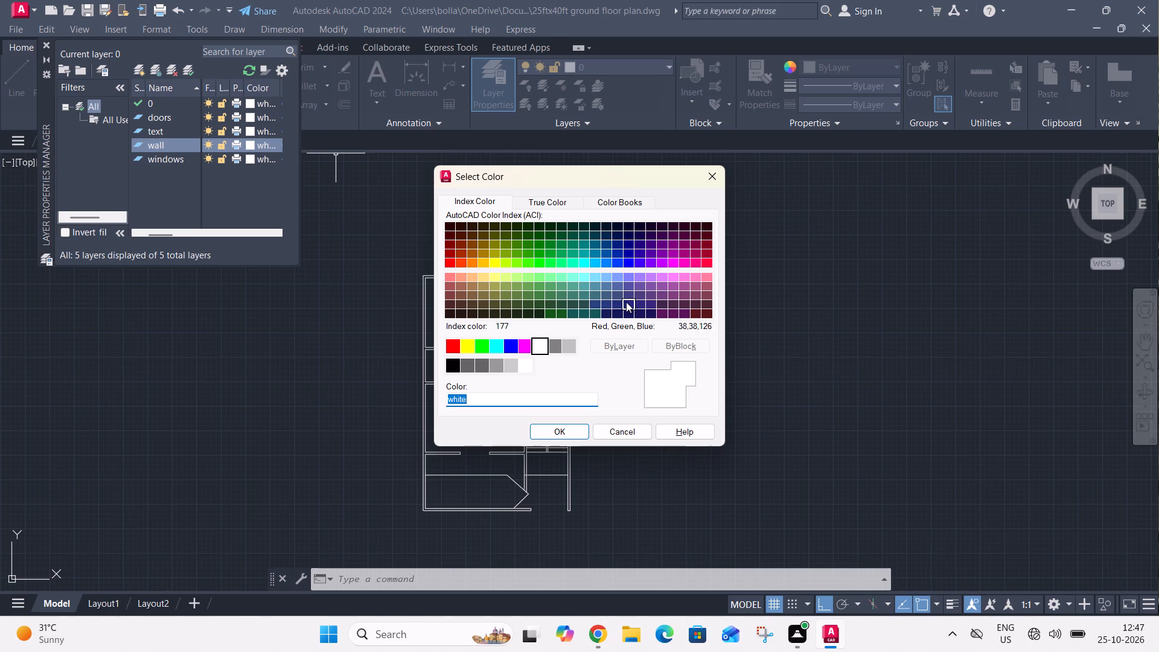
pyautogui.click(676, 286)
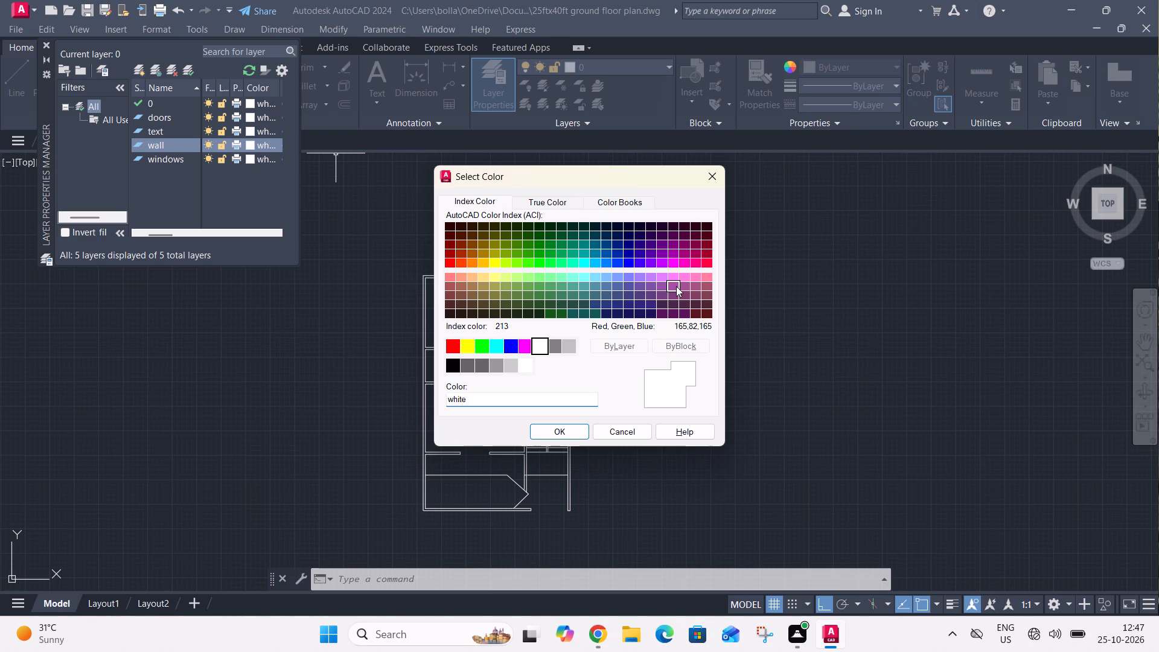
pyautogui.click(686, 294)
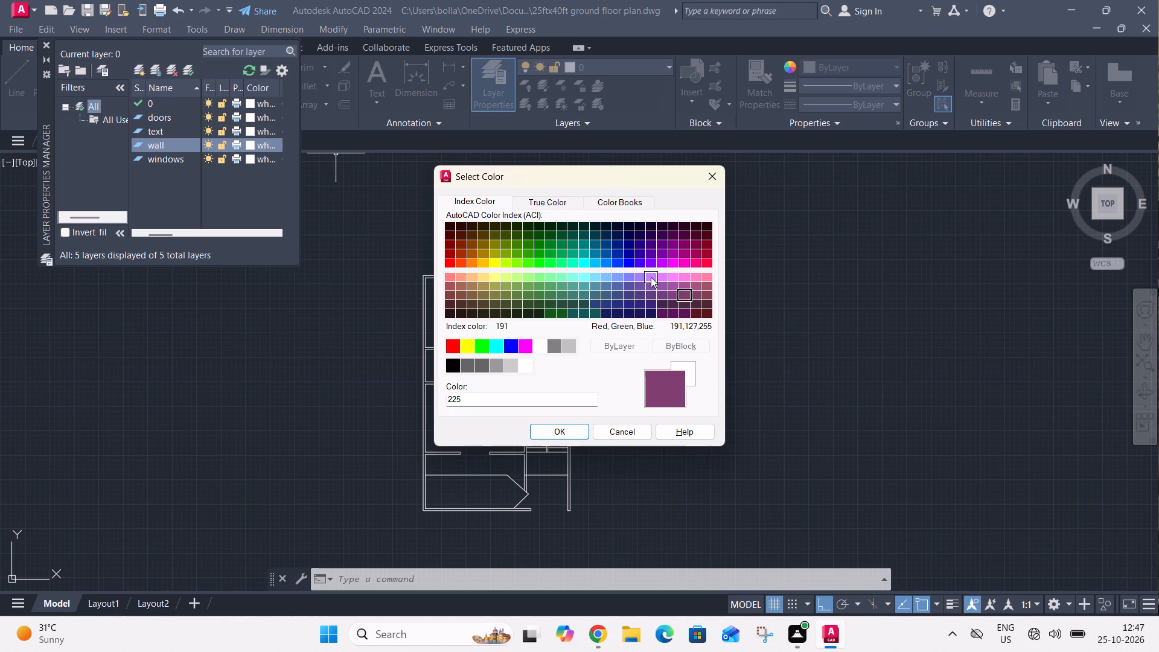
pyautogui.click(635, 278)
pyautogui.click(640, 276)
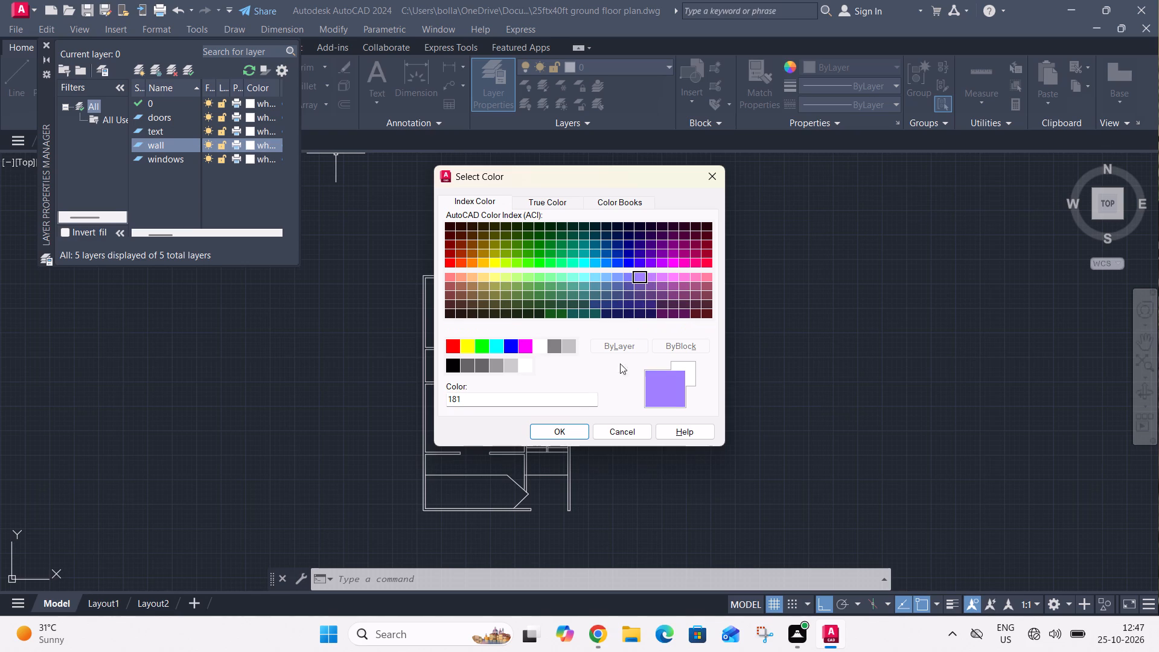
pyautogui.click(543, 426)
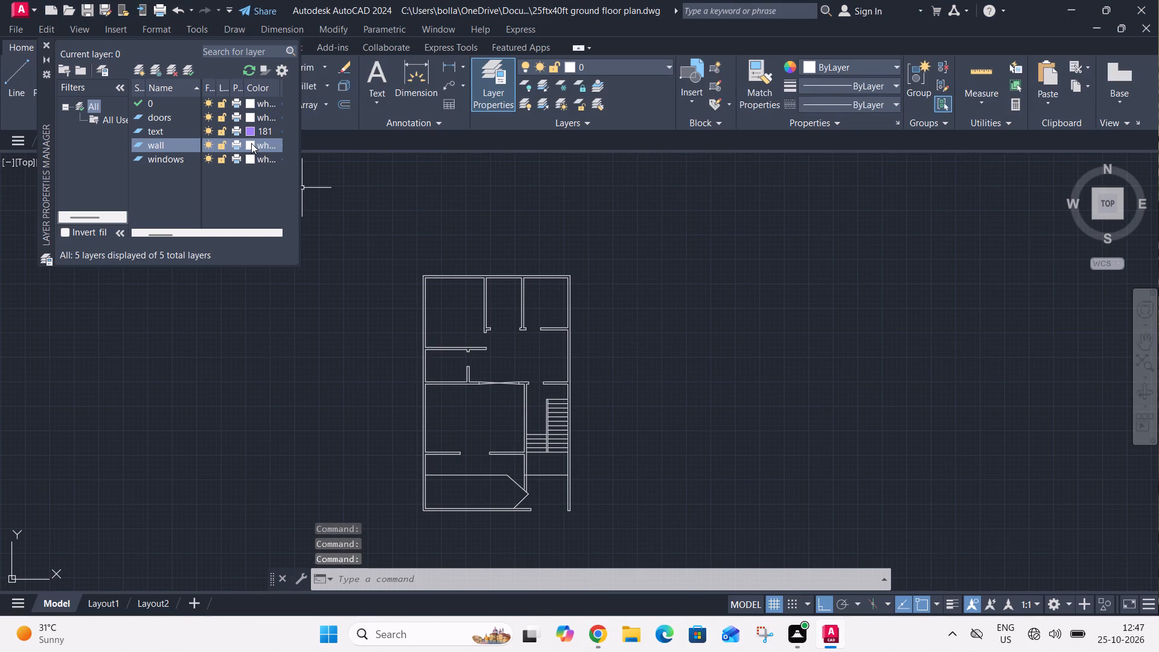
# Set the wall layer's colour to index colour 183.
pyautogui.click(251, 141)
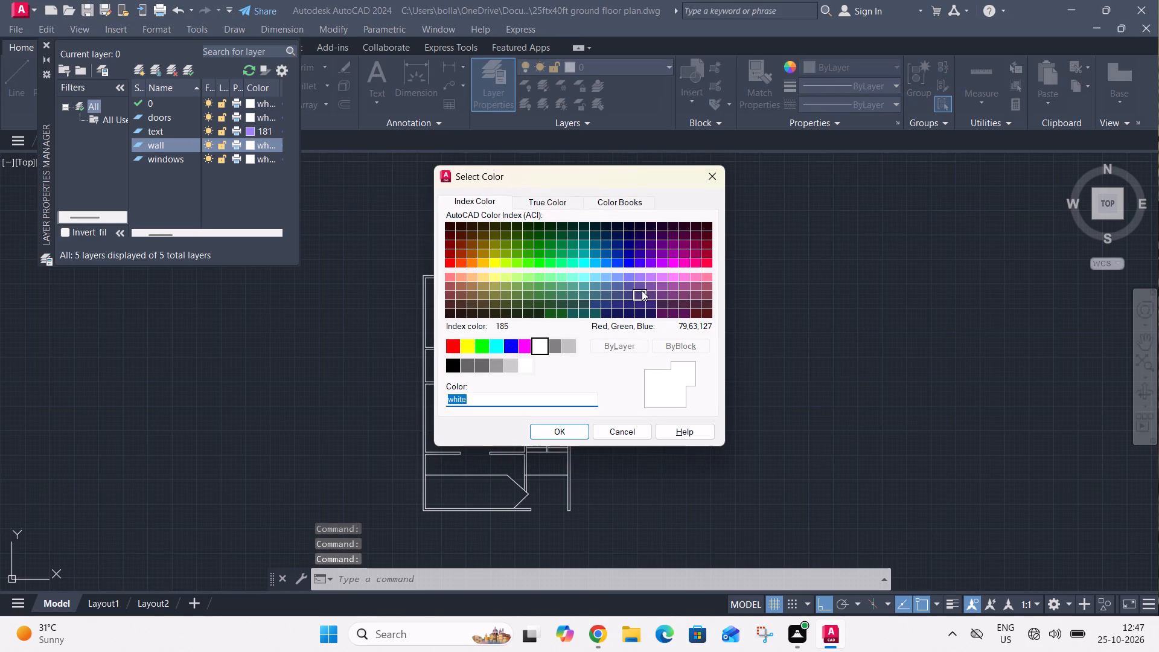
pyautogui.click(639, 289)
pyautogui.click(558, 430)
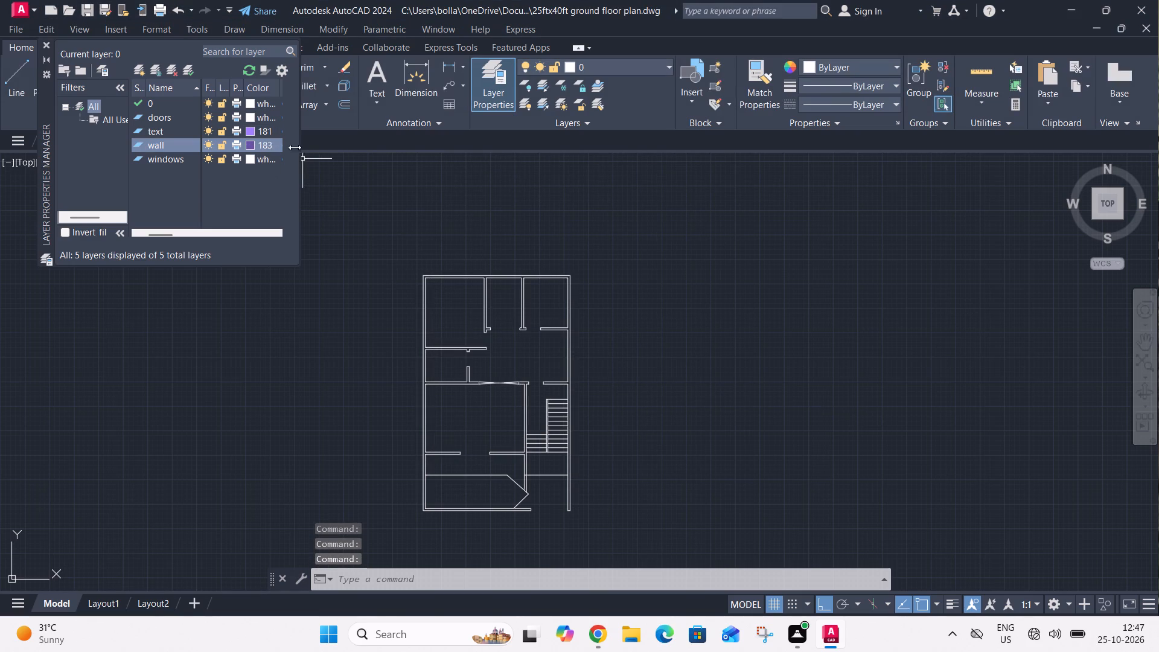
# Change the text layer's colour to index colour 41.
pyautogui.click(251, 128)
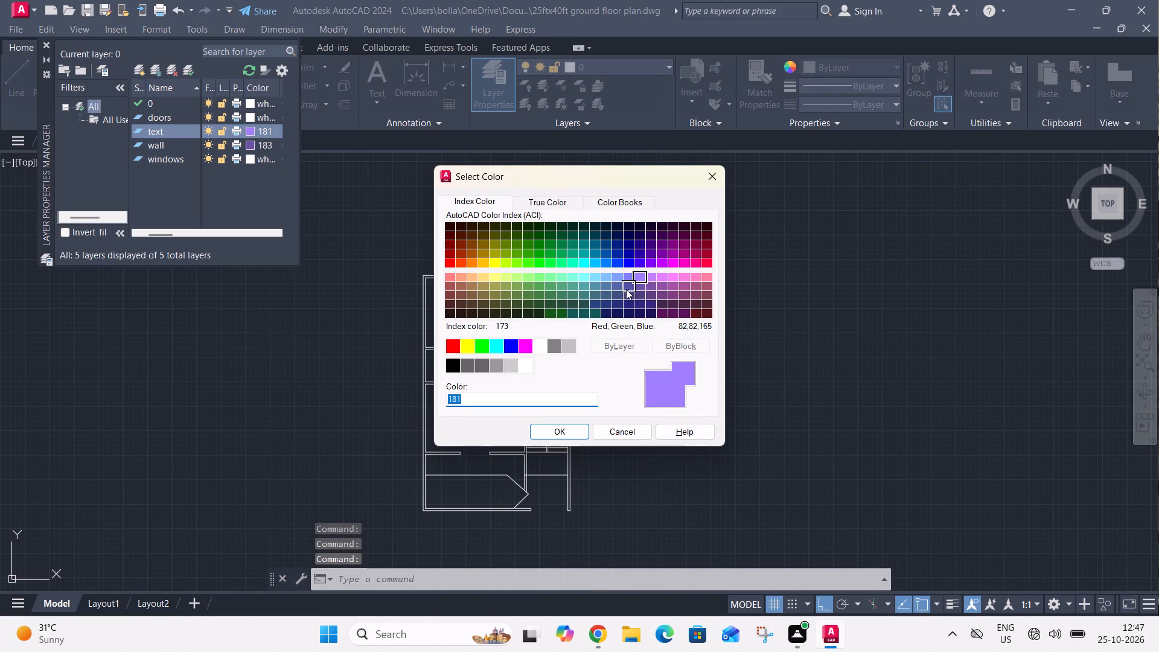
pyautogui.click(487, 277)
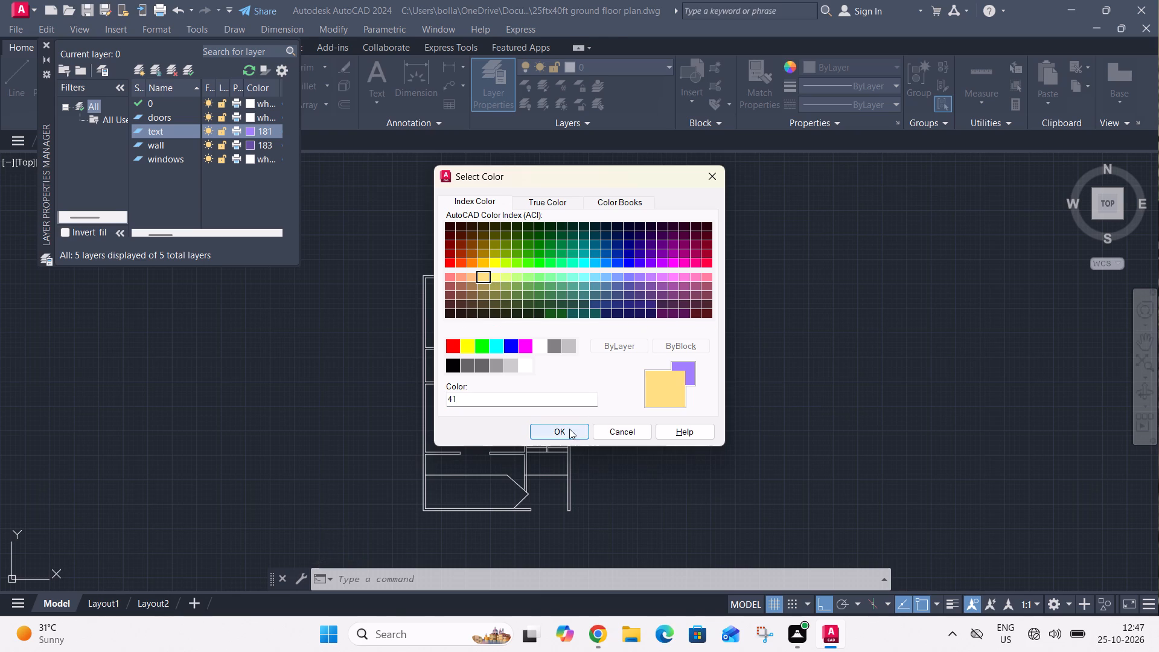
pyautogui.click(569, 429)
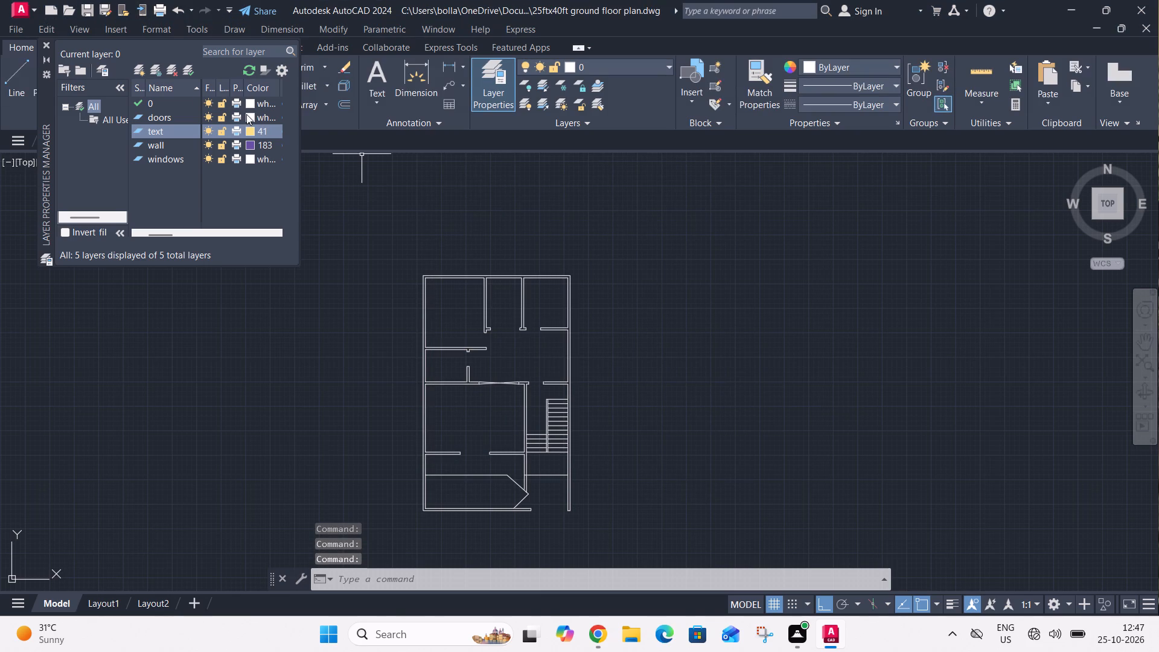
# Set the doors layer's colour to index colour 235.
pyautogui.click(246, 114)
pyautogui.click(678, 267)
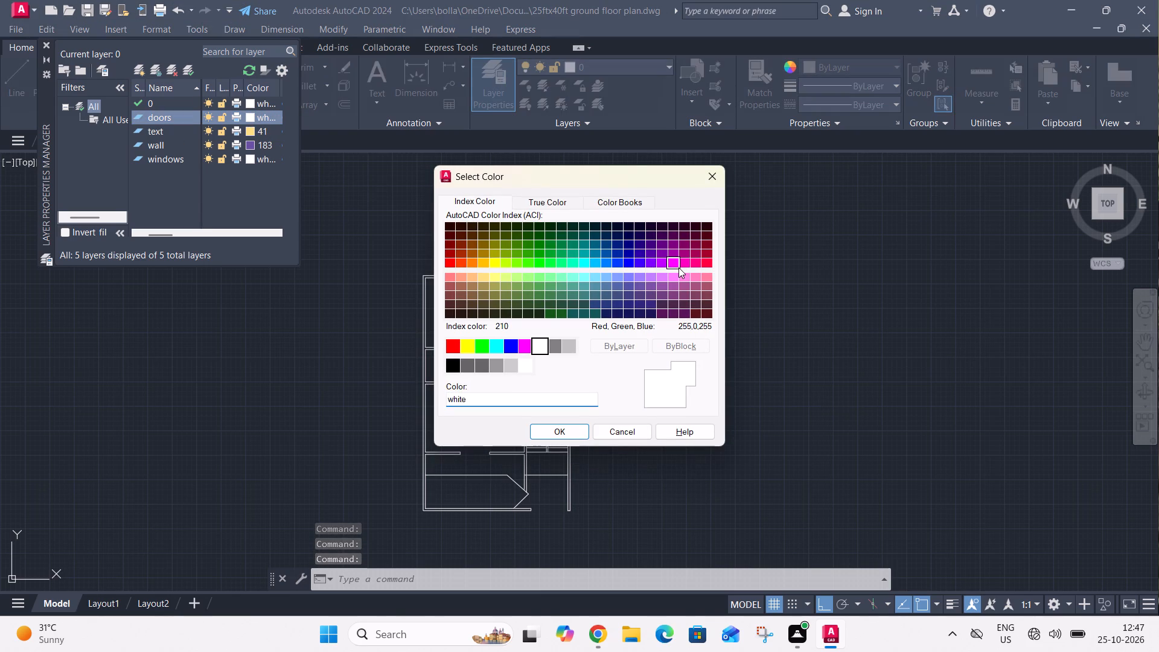
pyautogui.click(698, 282)
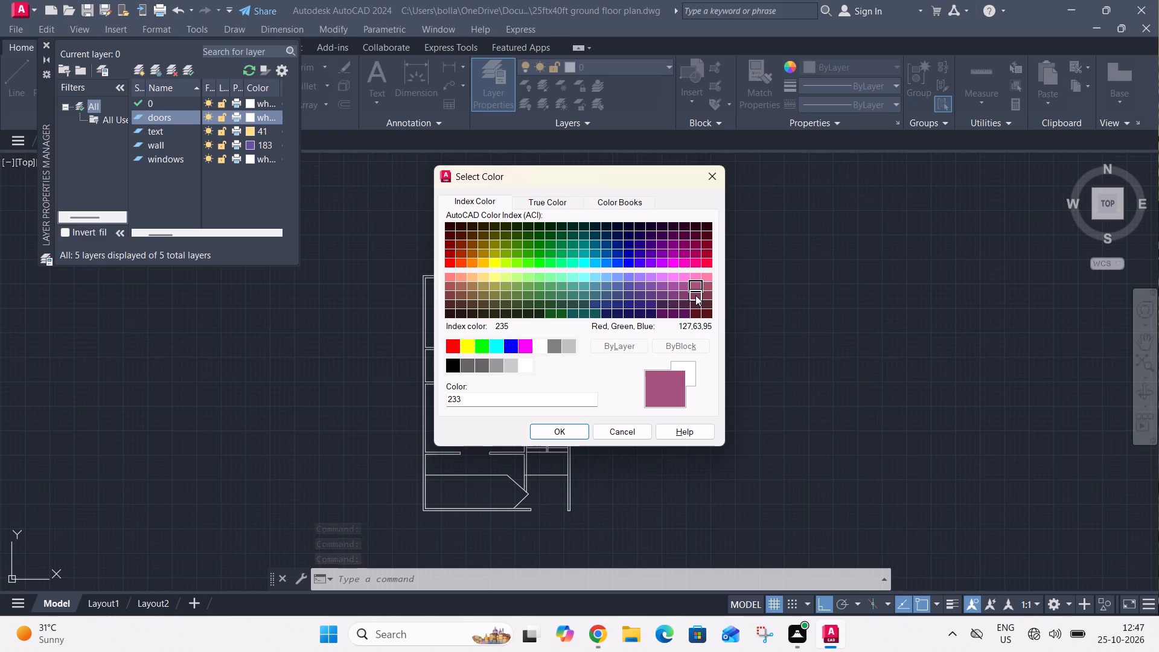
pyautogui.click(695, 295)
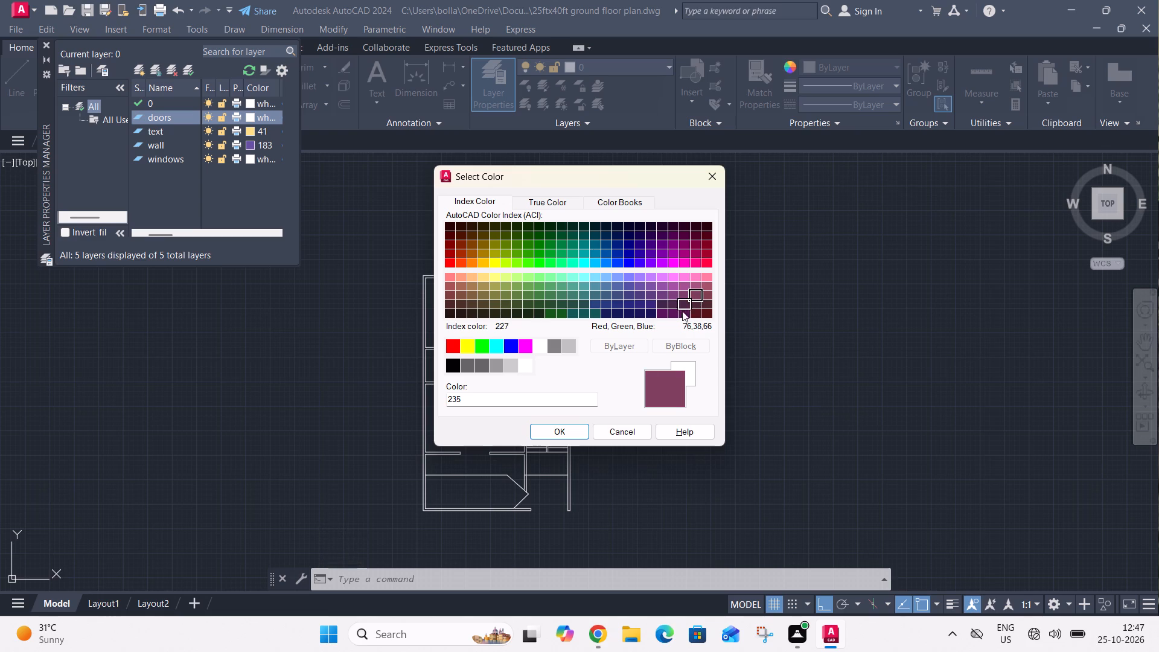
pyautogui.click(573, 434)
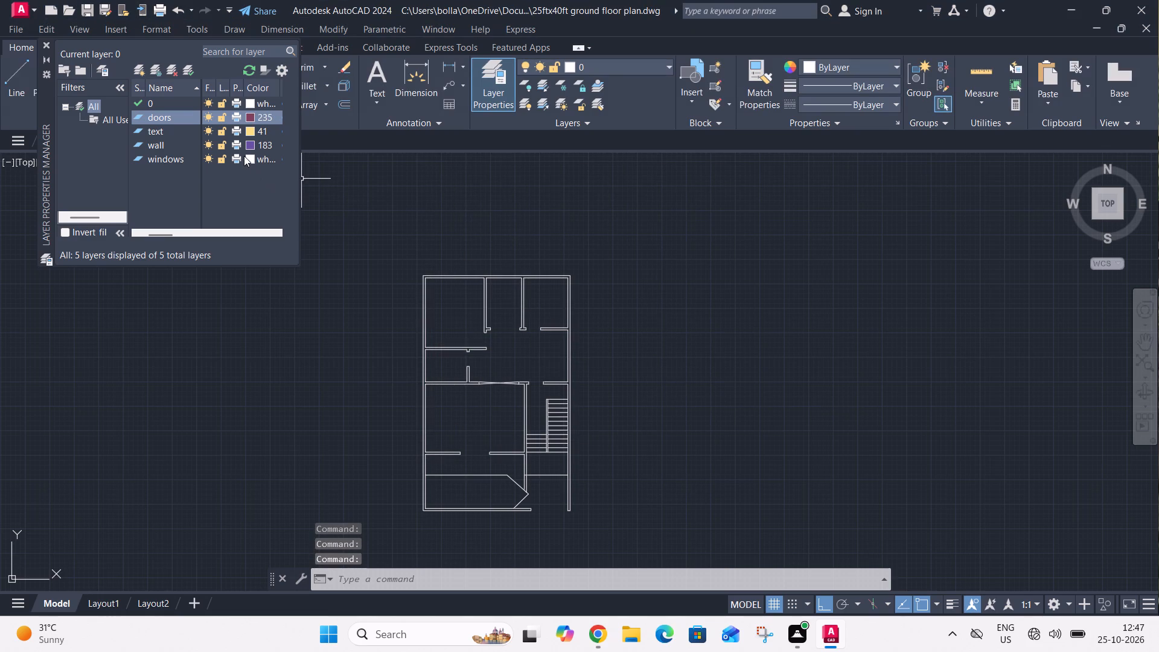
# Set the windows layer's colour to index colour 85 and close the layer manager.
pyautogui.click(244, 158)
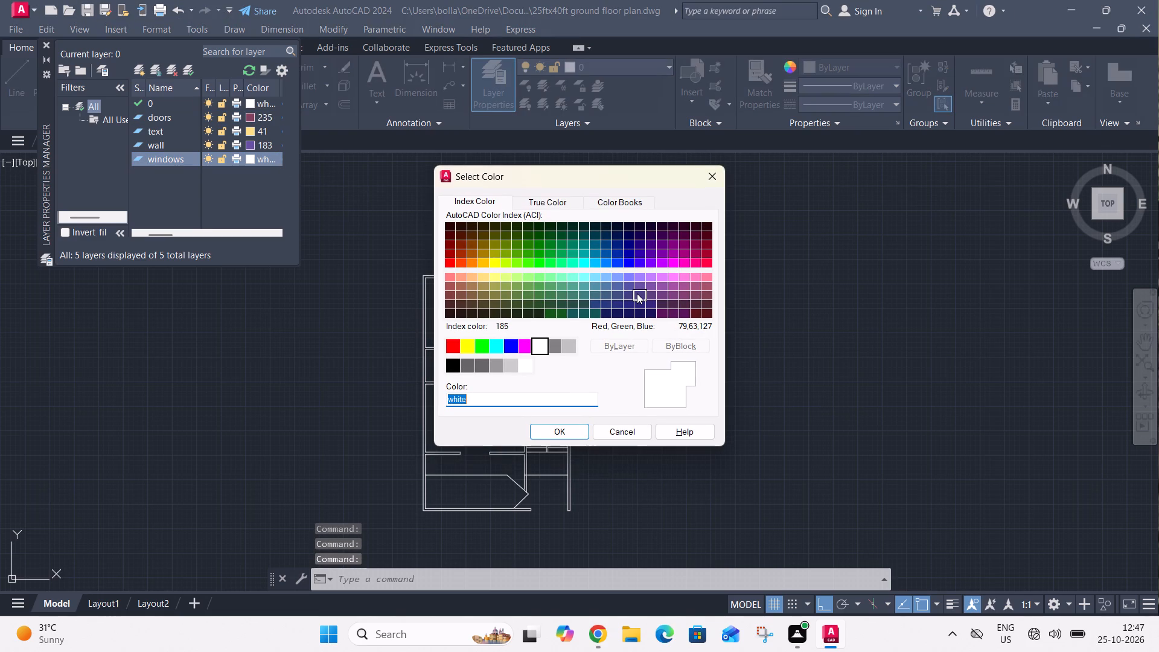
pyautogui.click(637, 293)
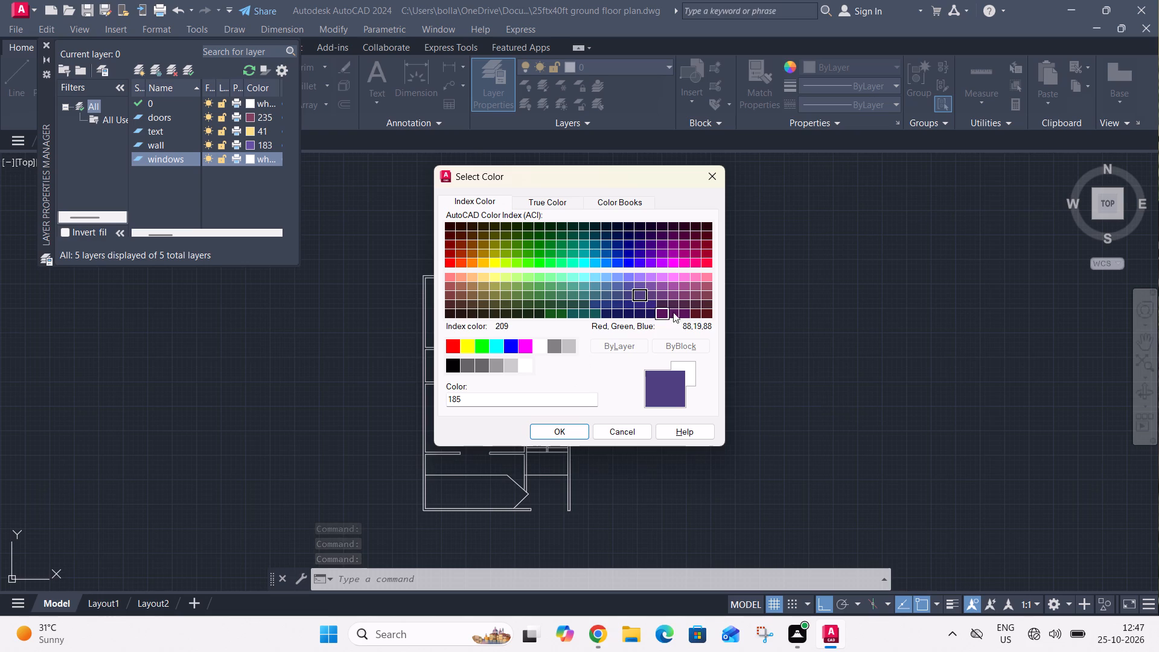
pyautogui.click(698, 306)
pyautogui.click(706, 293)
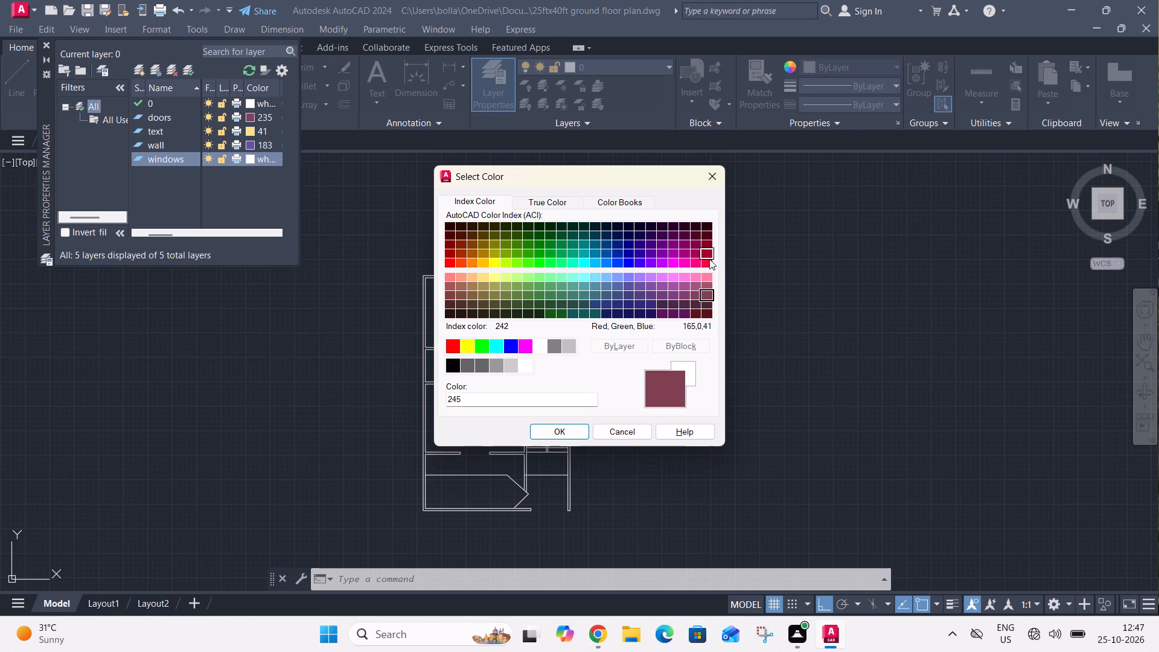
pyautogui.click(709, 259)
pyautogui.click(550, 263)
pyautogui.click(478, 266)
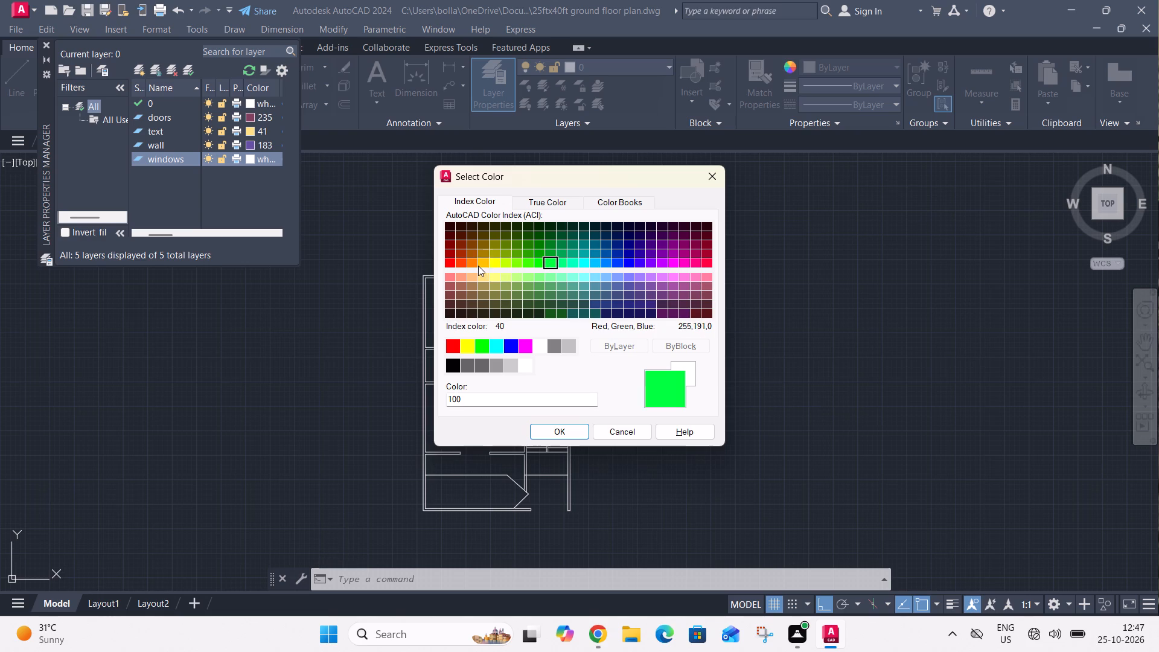
pyautogui.click(482, 281)
pyautogui.click(506, 286)
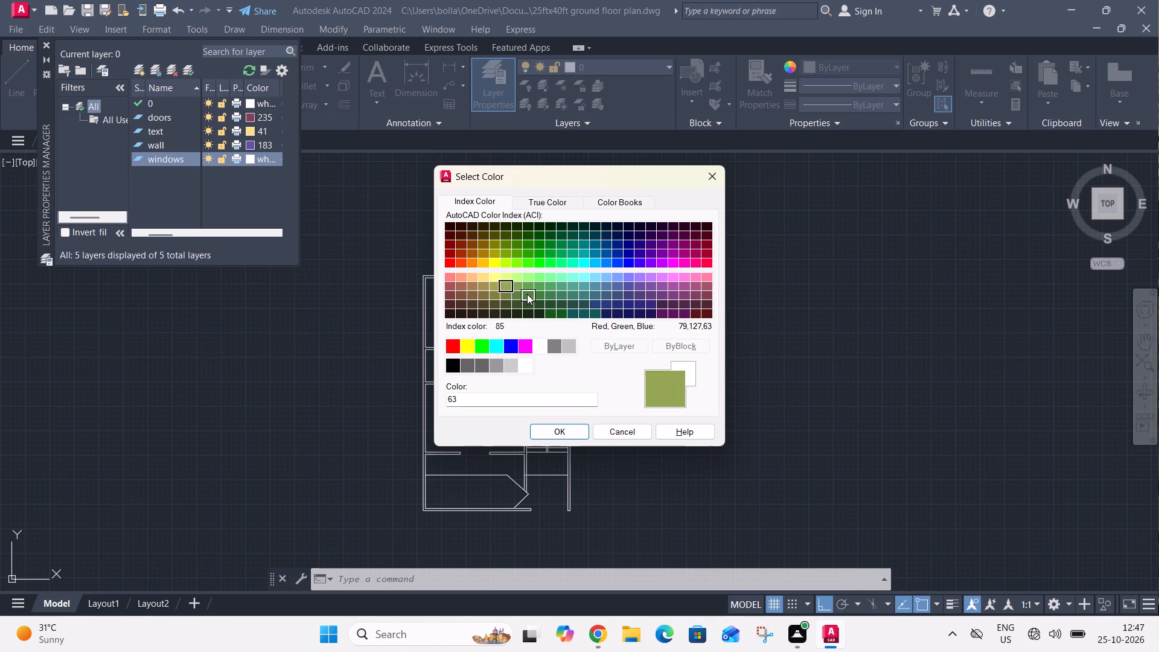
pyautogui.click(527, 294)
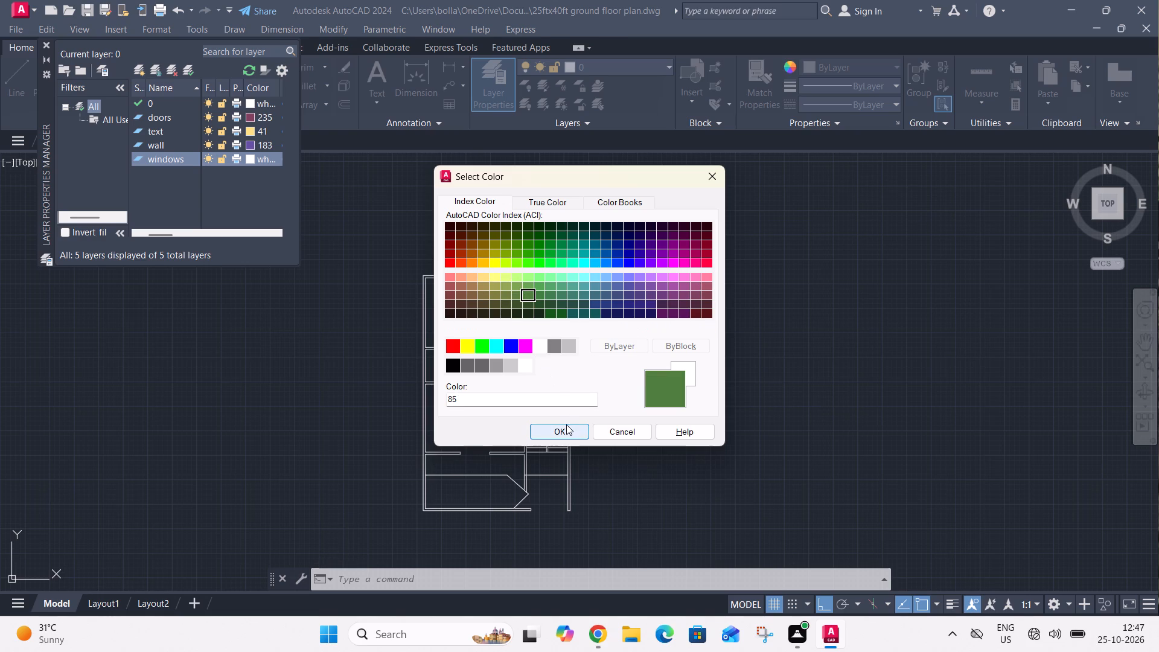
pyautogui.click(566, 424)
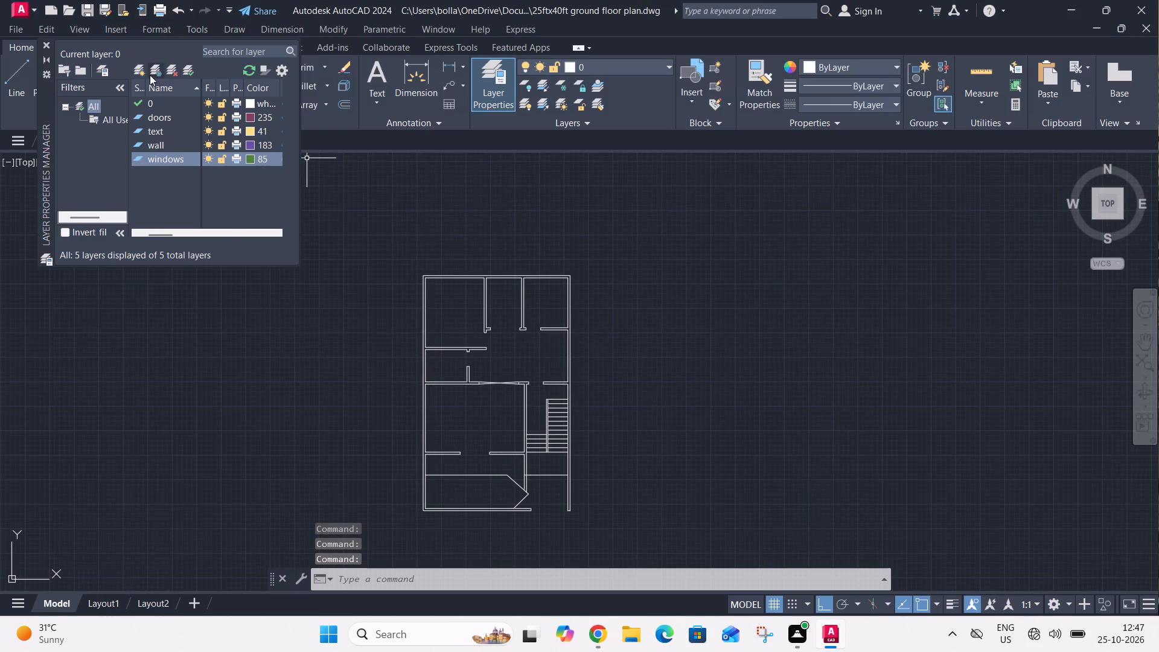
pyautogui.click(42, 39)
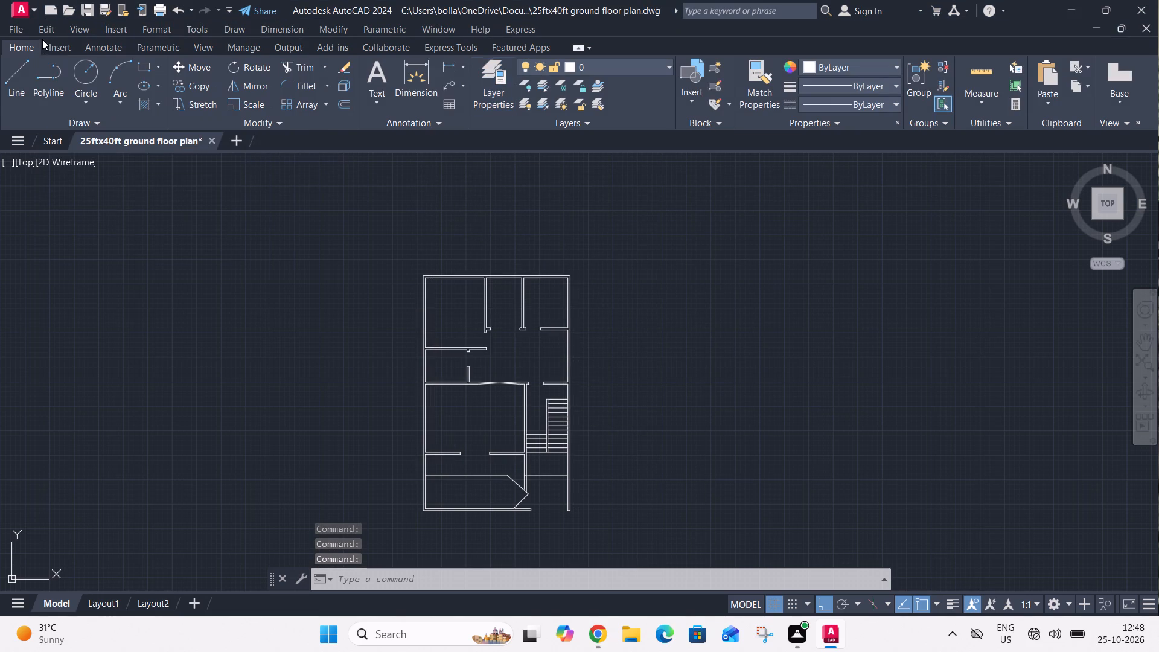
# Assign the entire floor plan to the wall layer.
pyautogui.click(264, 175)
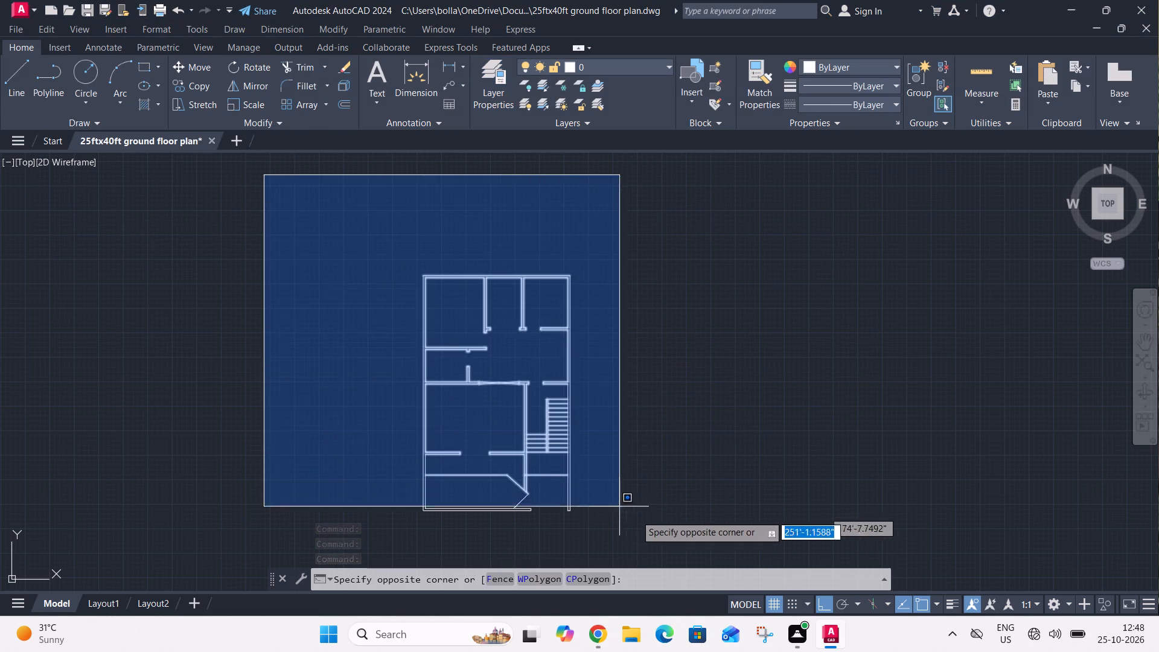
pyautogui.moveTo(658, 538); pyautogui.dragTo(658, 529)
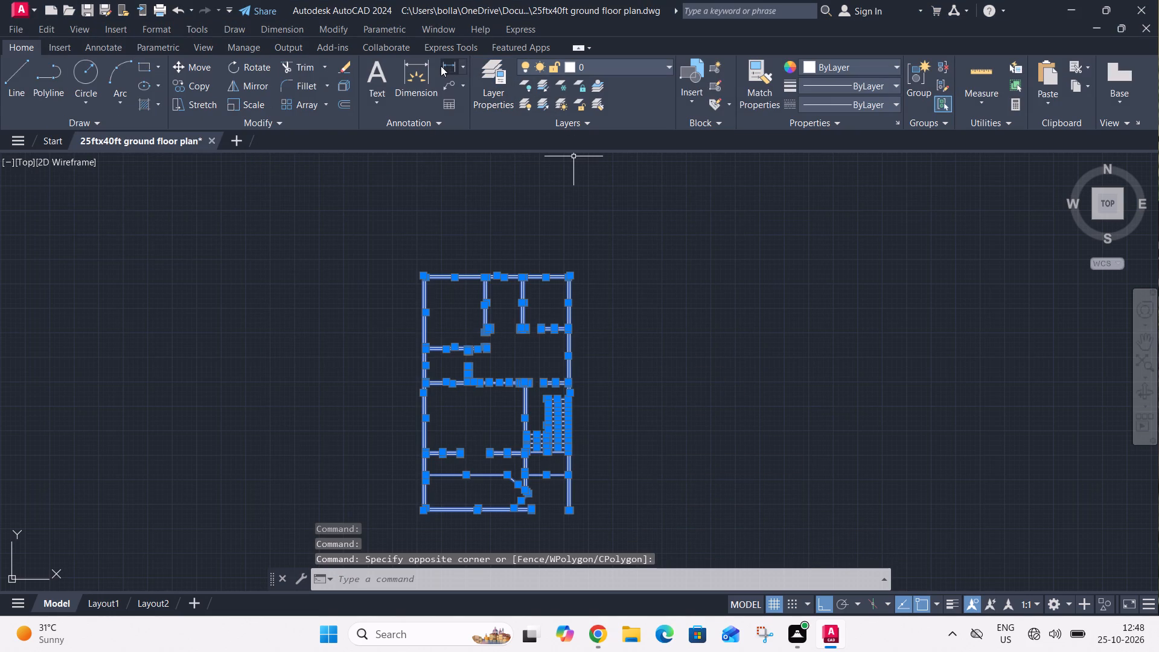
pyautogui.click(600, 68)
pyautogui.click(579, 137)
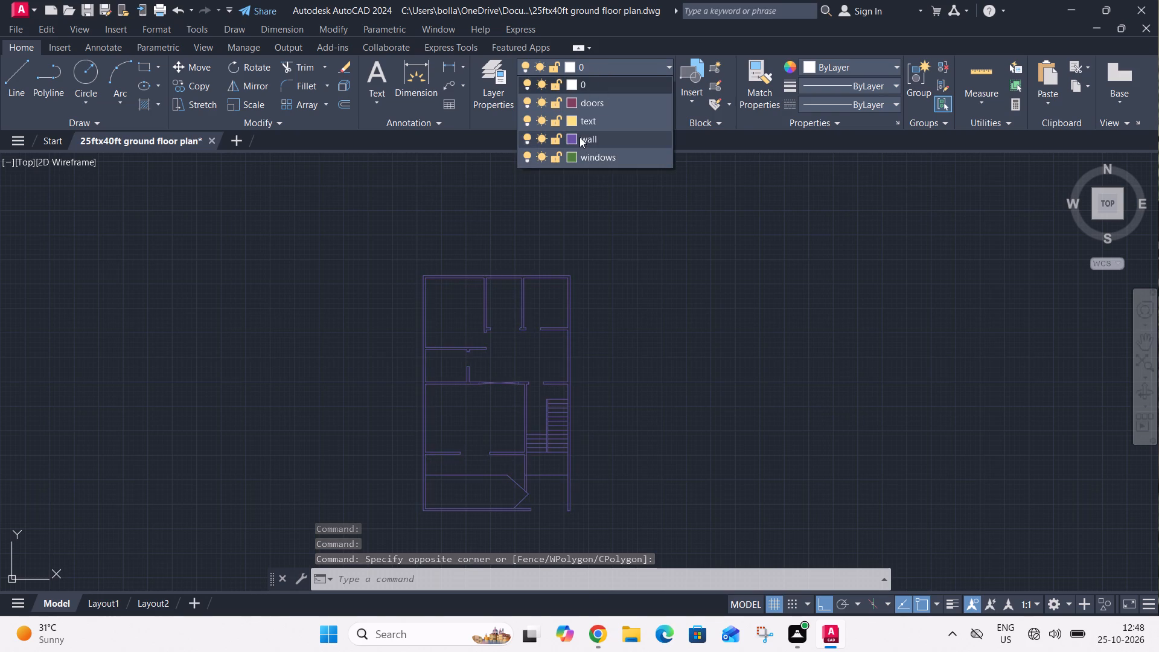
pyautogui.press('Escape')
# Move the crossed diagonal lines and the two short end lines in the middle horizontal wall onto the doors layer.
pyautogui.scroll(3, 484, 391)
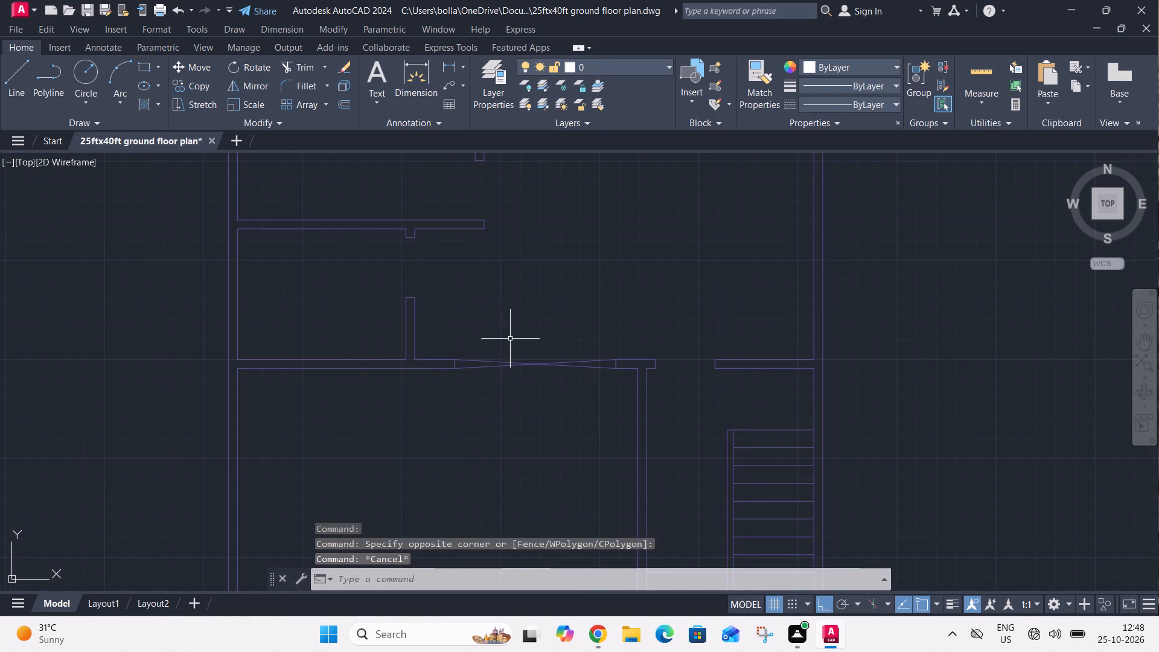
pyautogui.click(511, 337)
pyautogui.click(488, 376)
pyautogui.click(578, 349)
pyautogui.click(566, 389)
pyautogui.scroll(2, 634, 366)
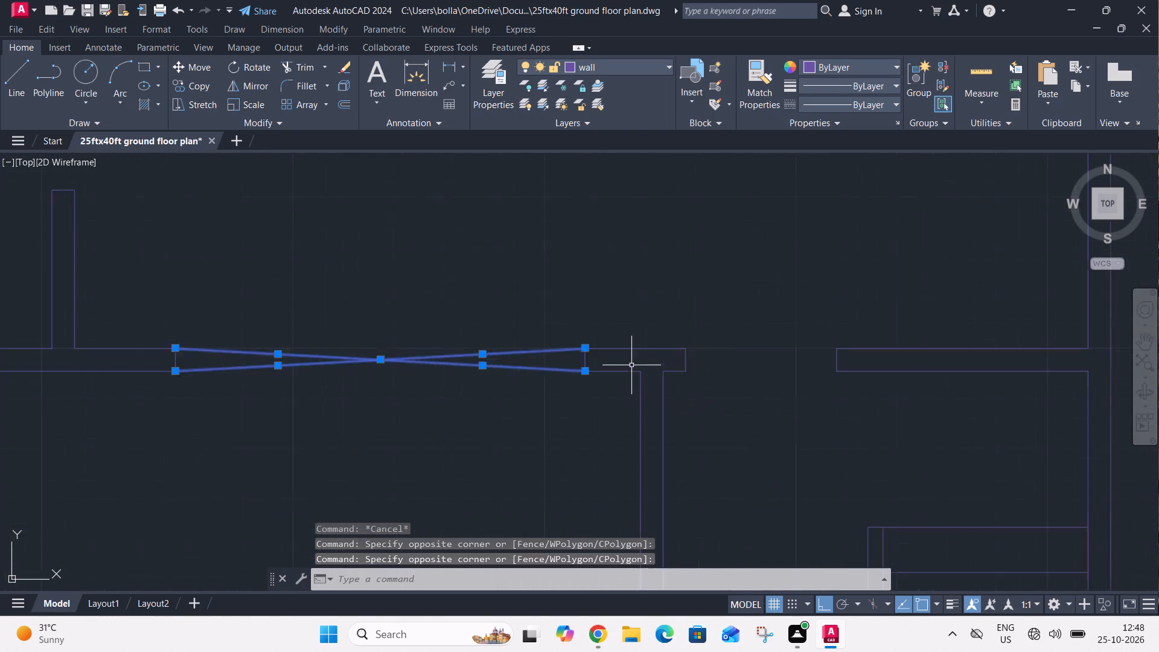
pyautogui.scroll(2, 631, 365)
pyautogui.click(527, 345)
pyautogui.click(496, 357)
pyautogui.scroll(-3, 496, 342)
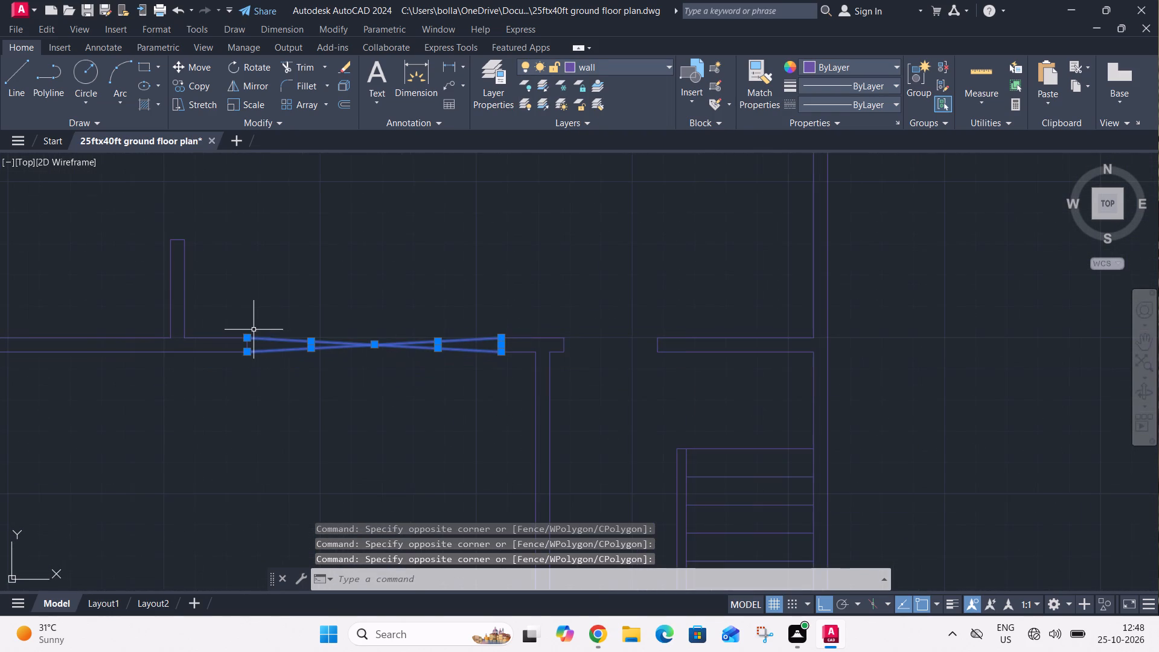
pyautogui.scroll(4, 246, 340)
pyautogui.click(254, 334)
pyautogui.click(236, 359)
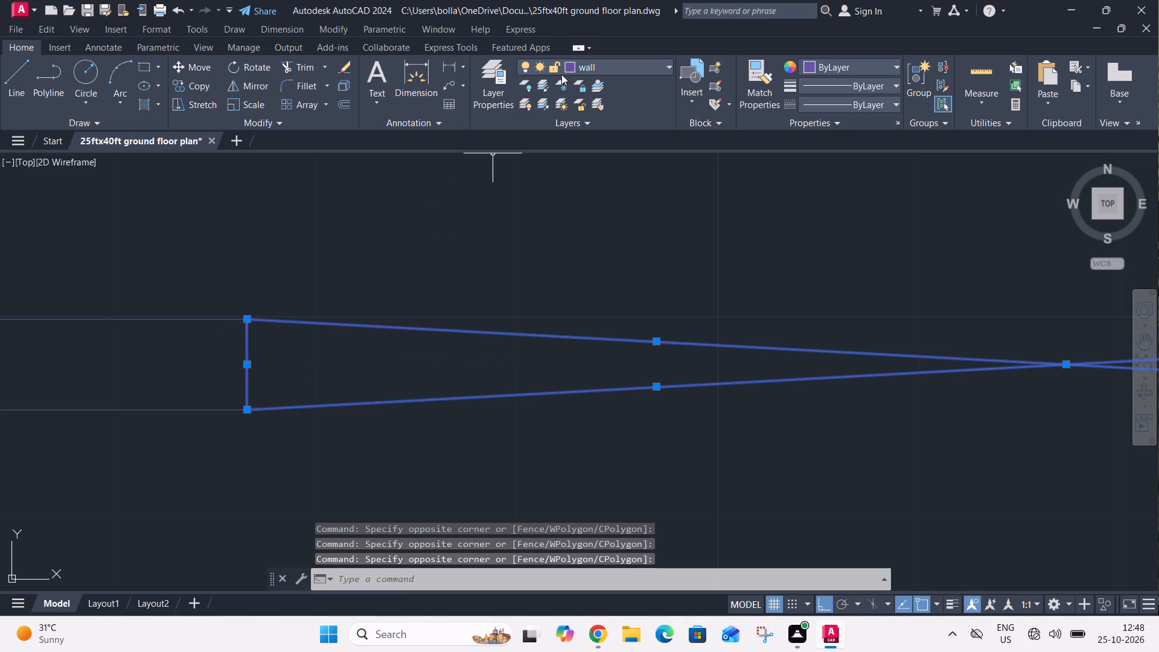
pyautogui.click(576, 62)
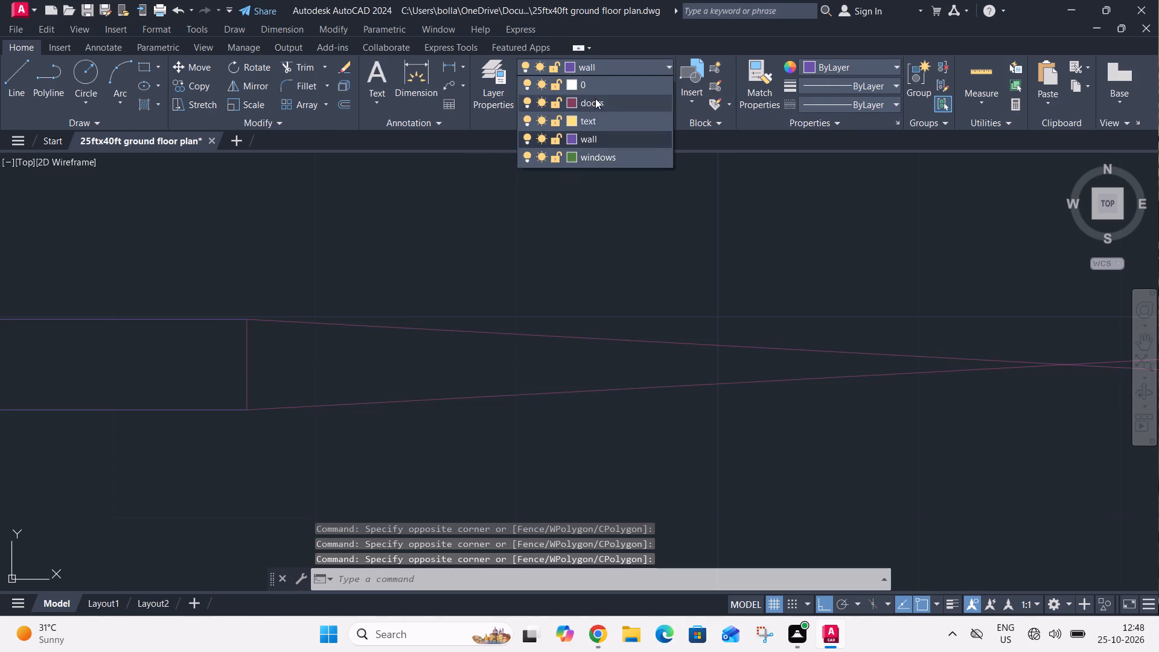
pyautogui.click(595, 98)
pyautogui.press('Escape')
# Make windows the current layer.
pyautogui.scroll(-5, 457, 366)
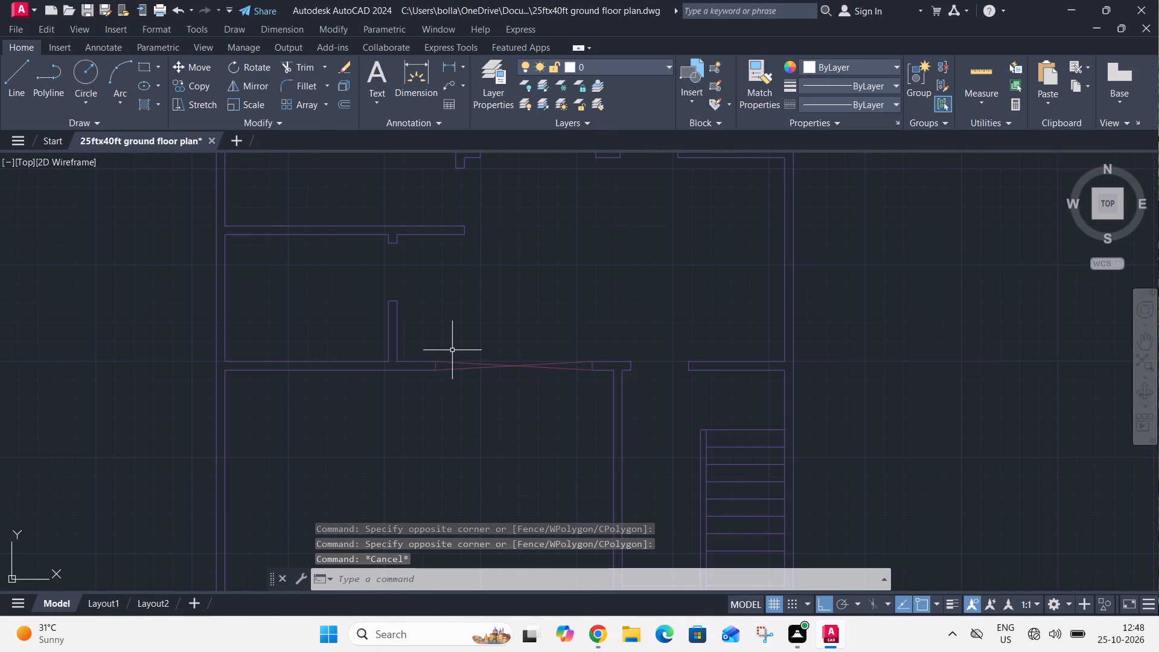
pyautogui.scroll(2, 486, 376)
pyautogui.scroll(-2, 589, 328)
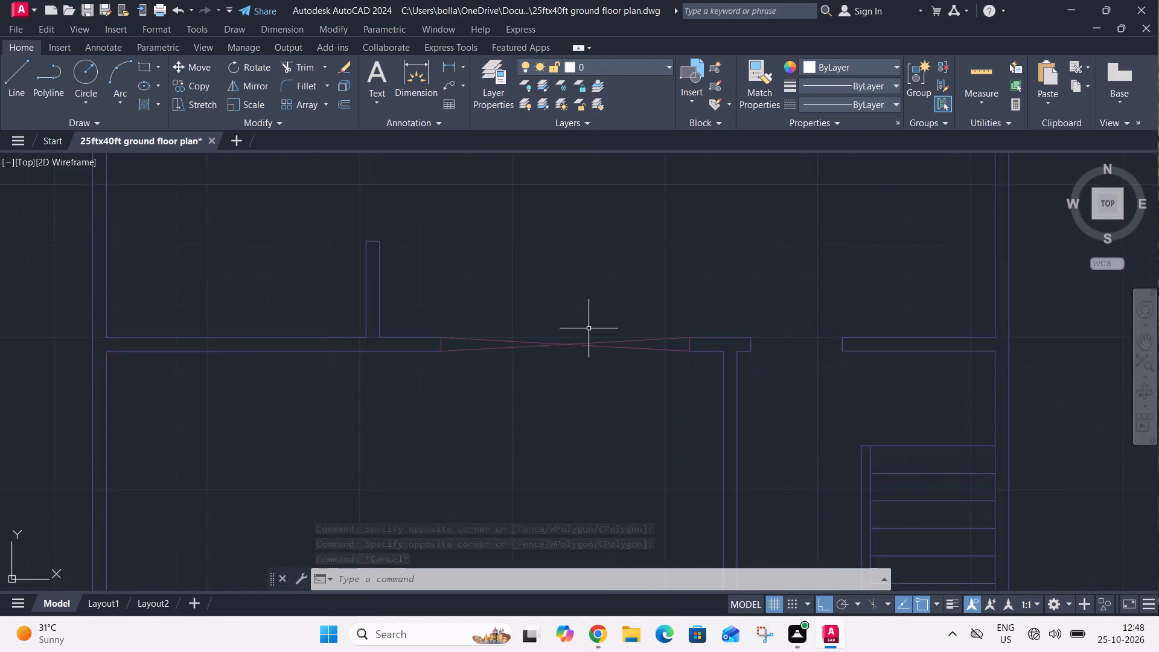
pyautogui.scroll(-1, 589, 328)
pyautogui.moveTo(643, 306); pyautogui.dragTo(400, 362, button='middle')
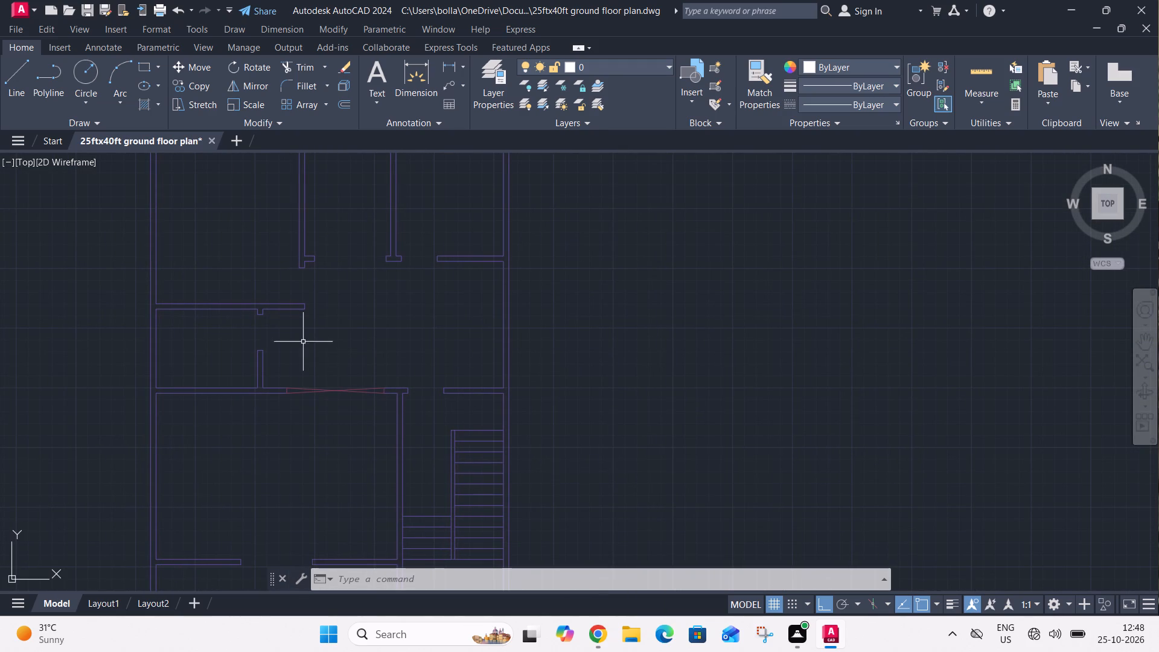
pyautogui.scroll(2, 261, 305)
pyautogui.write('l')
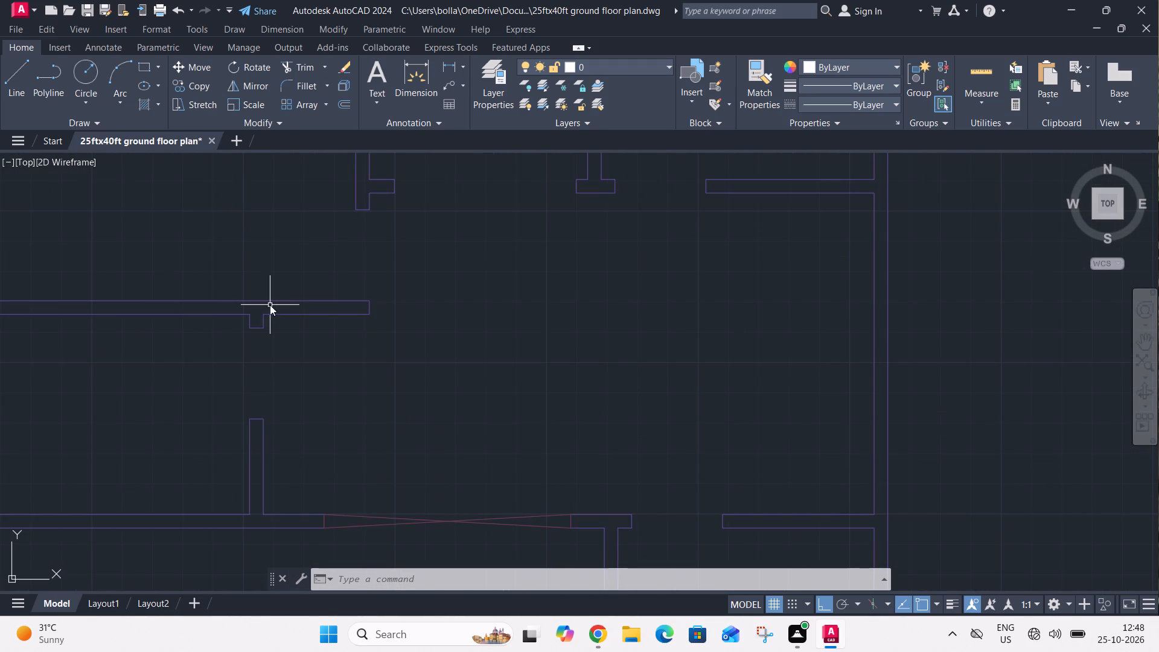
pyautogui.press('space')
pyautogui.scroll(-3, 333, 353)
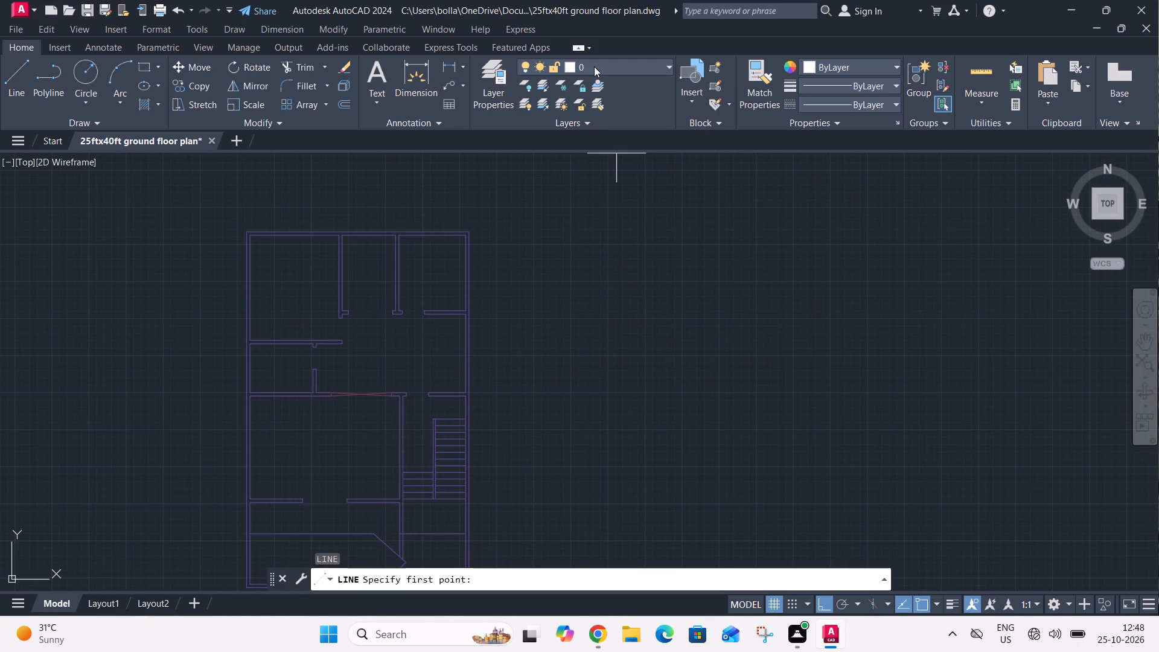
pyautogui.click(594, 66)
pyautogui.click(590, 158)
pyautogui.press('l')
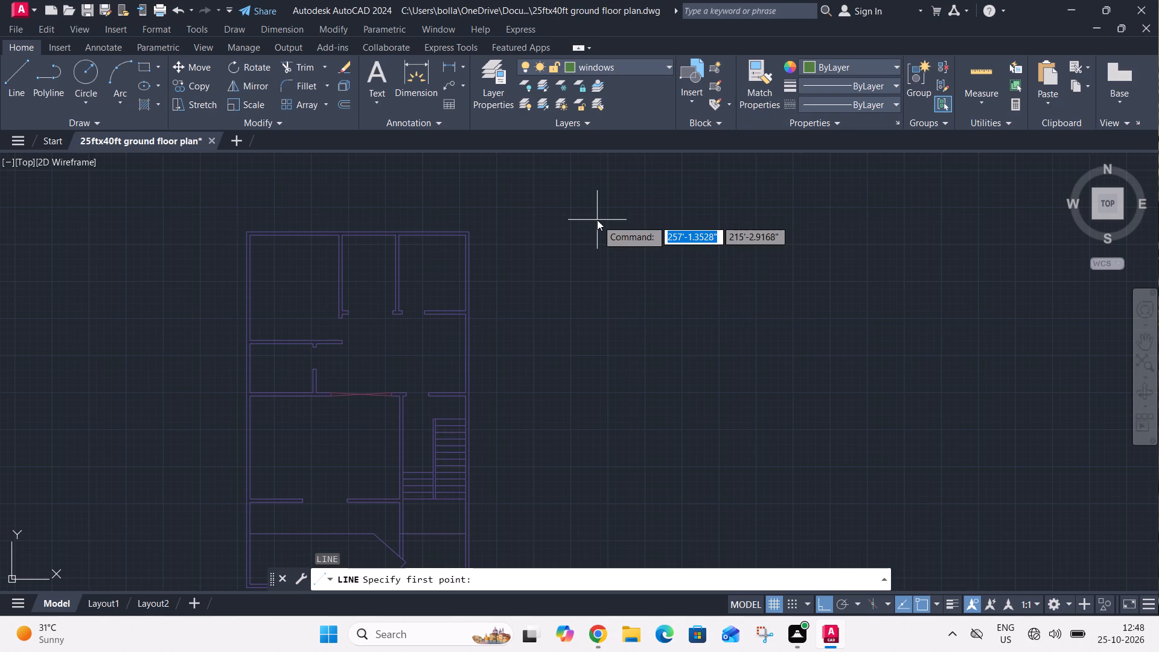
pyautogui.press('Escape')
pyautogui.click(590, 73)
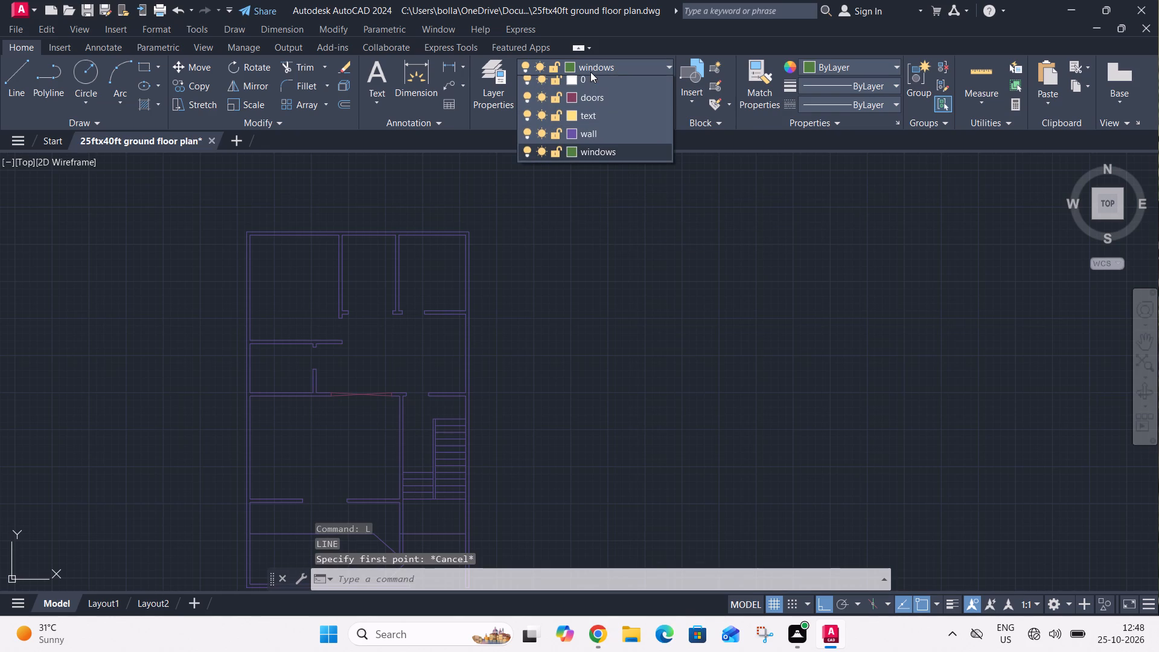
pyautogui.press('Escape')
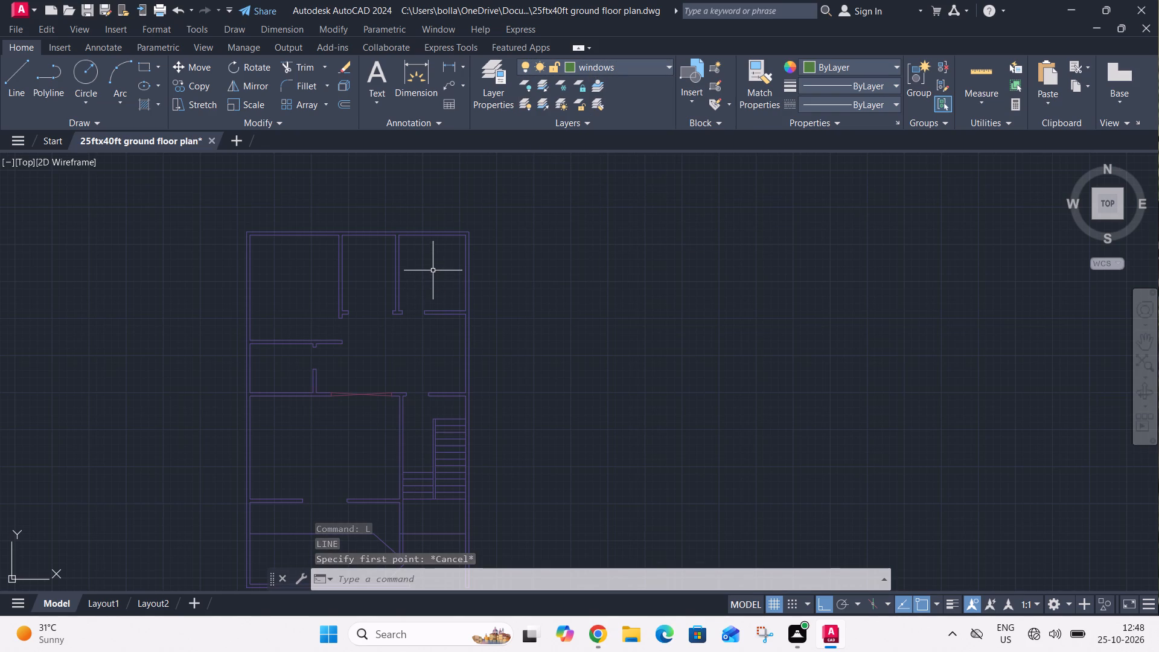
# Open the drawing "All blocks and items" from the Downloads folder.
pyautogui.hotkey('ctrl', 'o')
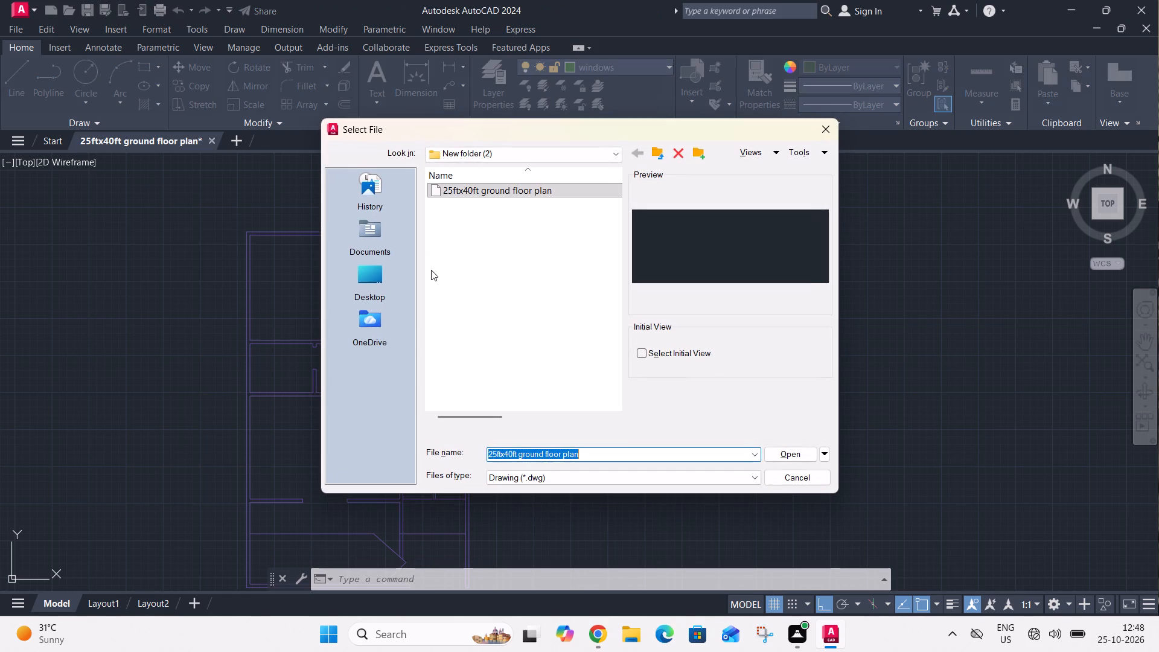
pyautogui.click(374, 287)
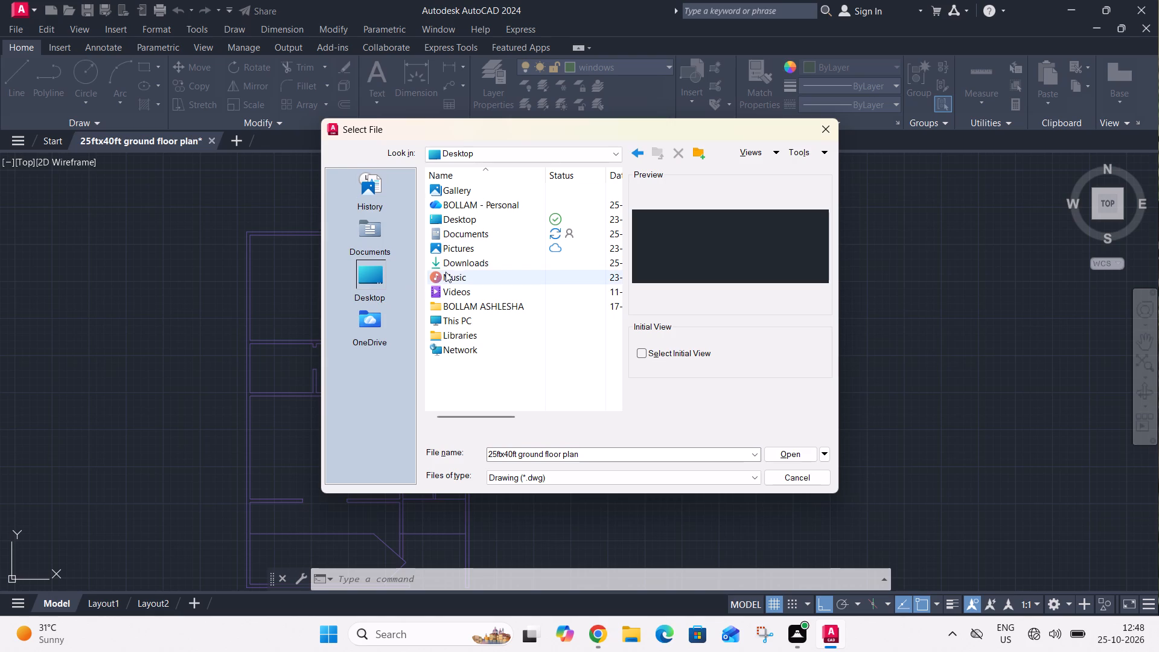
pyautogui.click(461, 256)
pyautogui.click(796, 464)
pyautogui.click(794, 451)
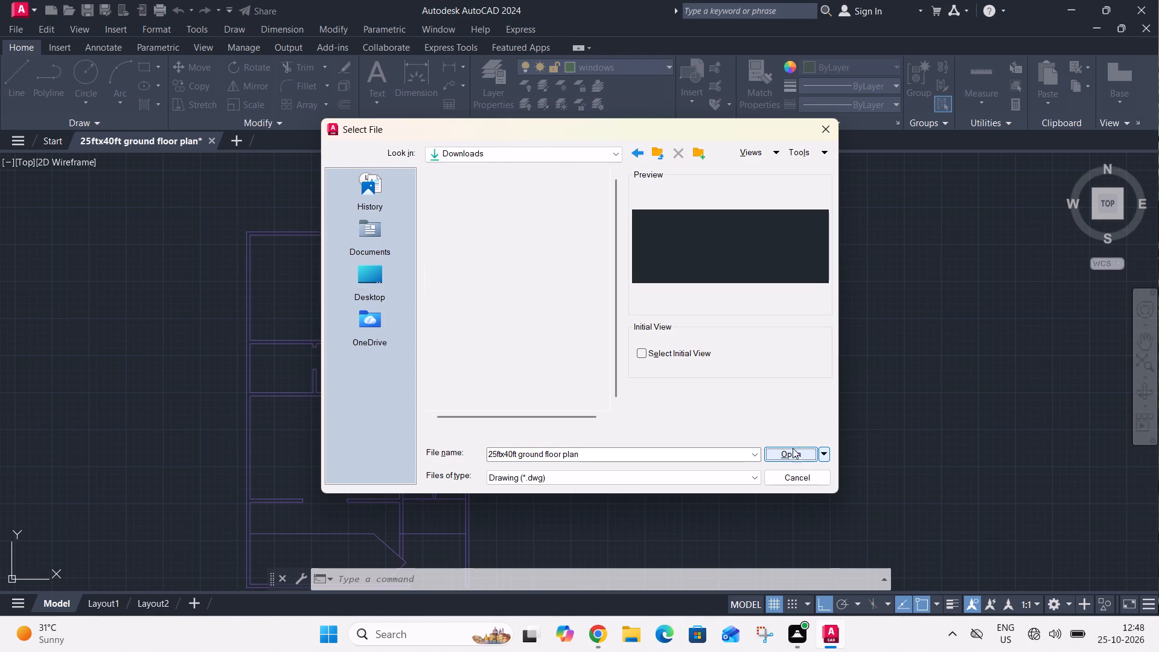
pyautogui.click(499, 210)
pyautogui.click(785, 447)
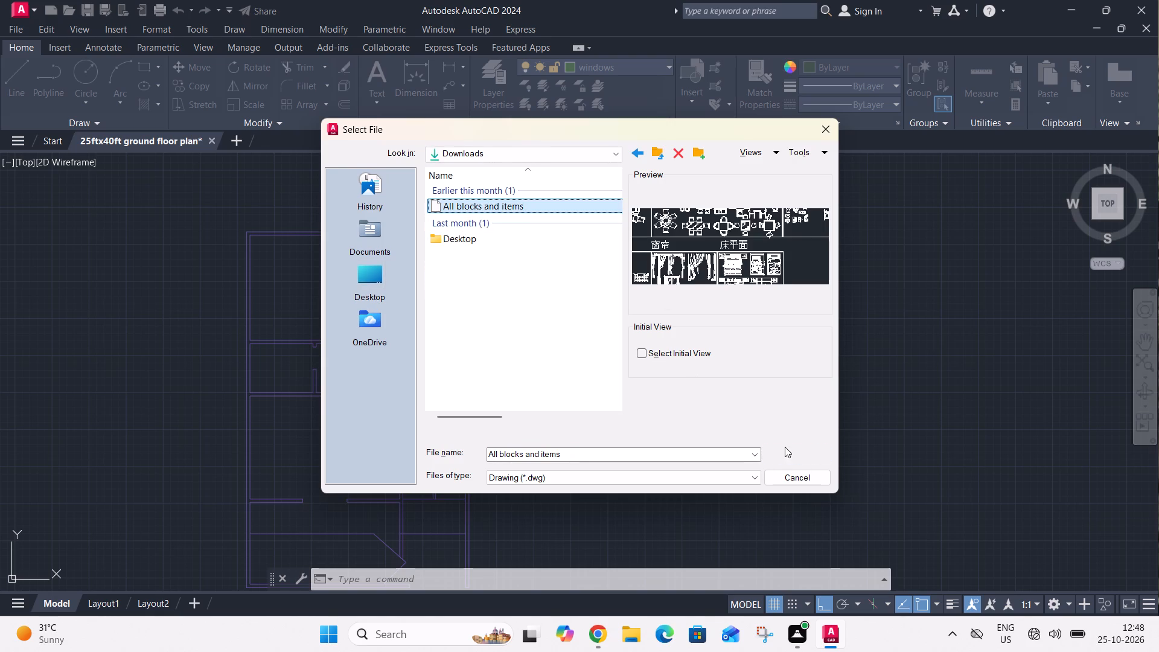
# Ignore the missing SHX files and continue loading the block library drawing.
pyautogui.click(580, 326)
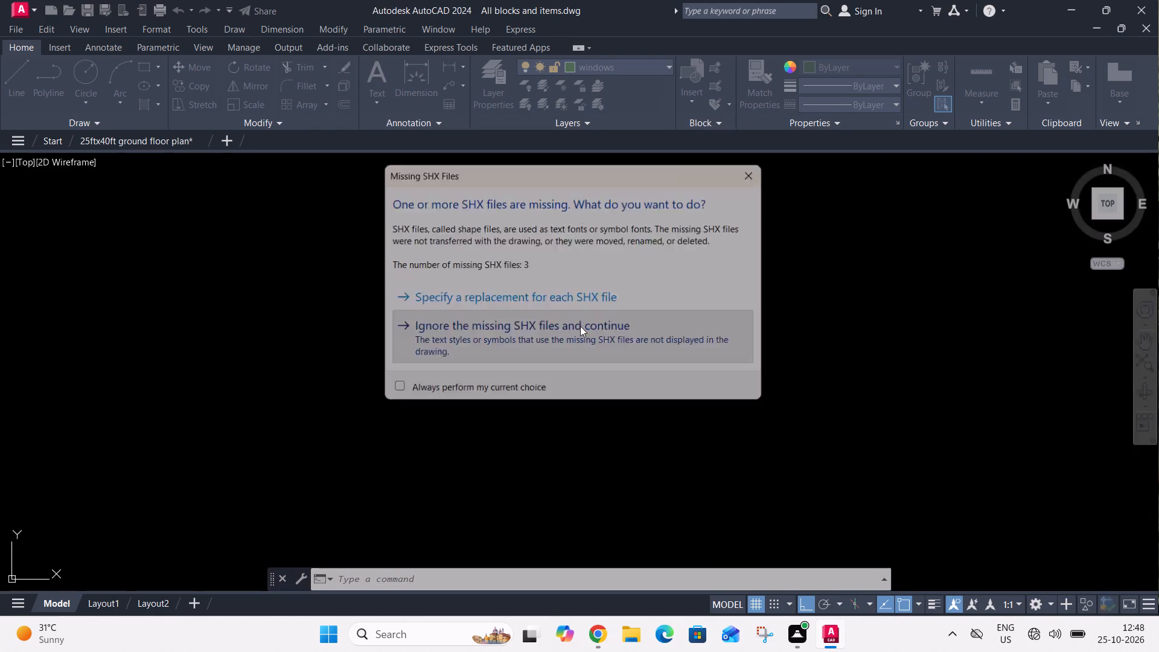
# Select the double bed with two bedside tables beside the round bed in the 床平面 section.
pyautogui.scroll(-5, 579, 334)
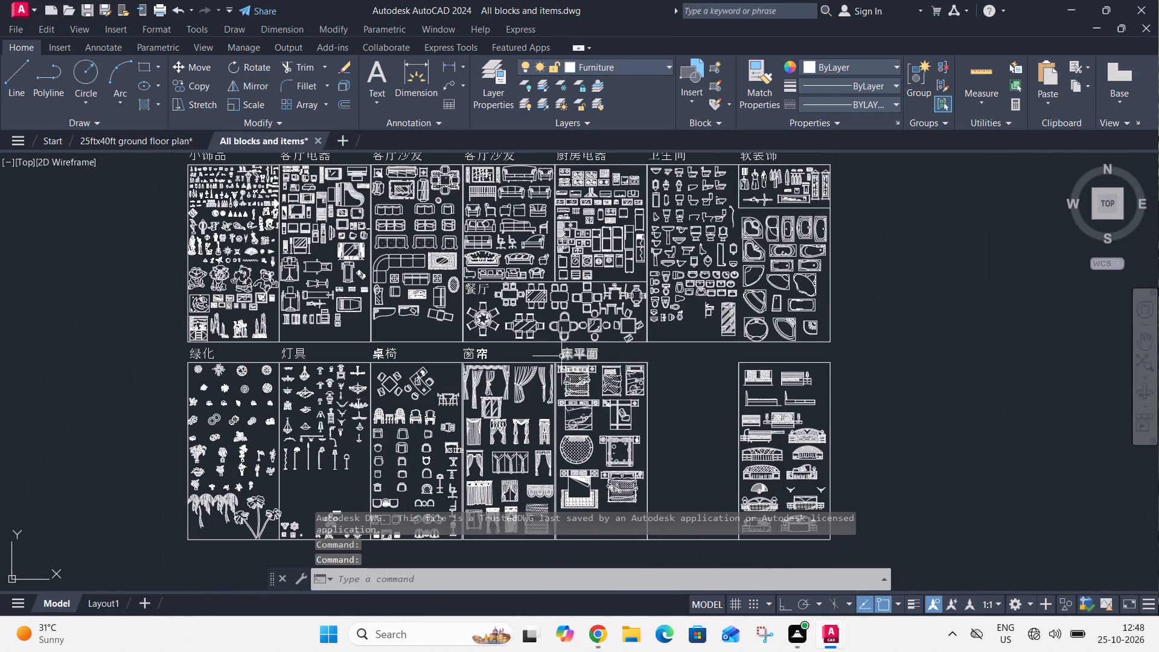
pyautogui.scroll(1, 596, 432)
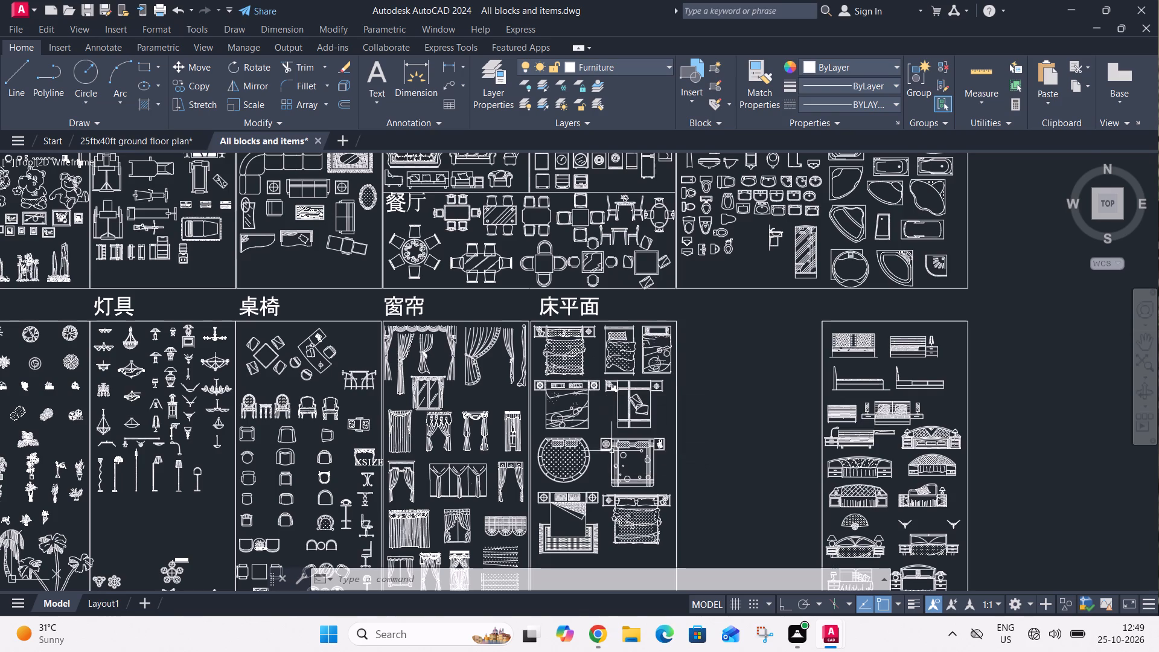
pyautogui.scroll(2, 611, 449)
pyautogui.click(581, 416)
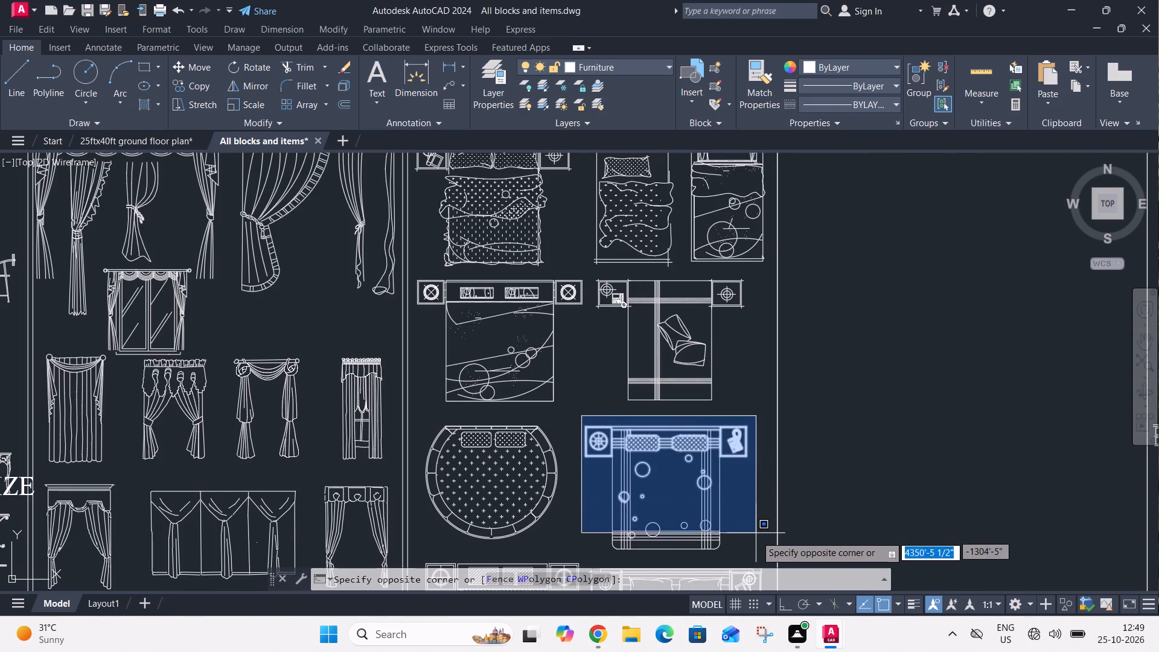
pyautogui.click(756, 554)
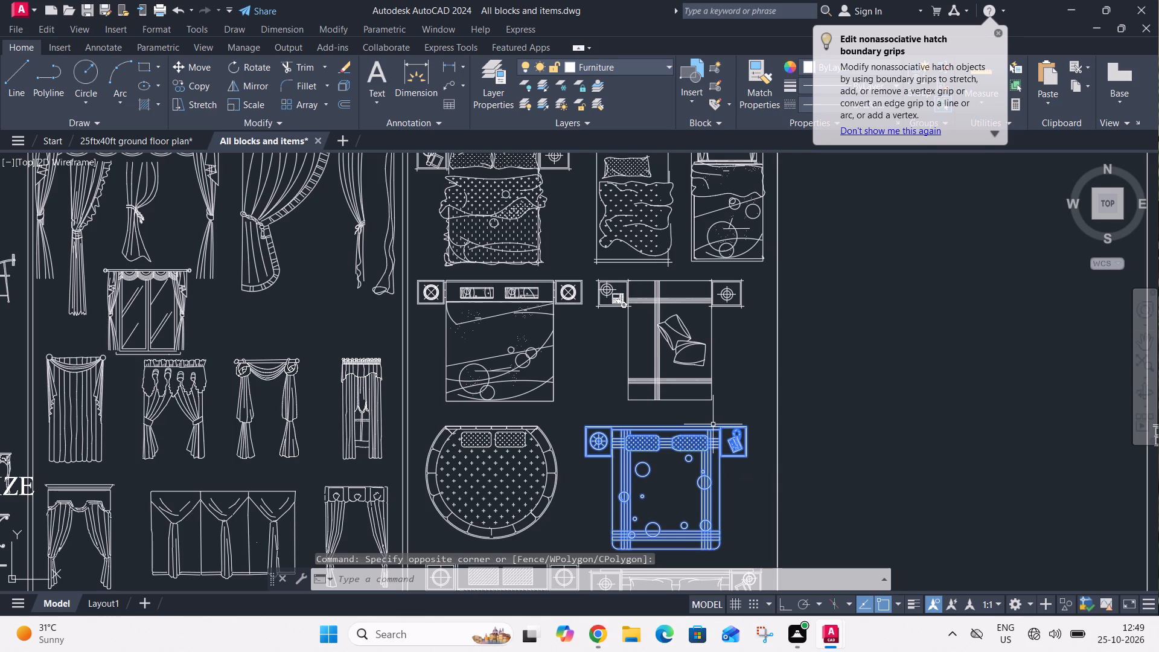
# Add the whole L-shaped corner sofa and the square side table beside it to the selection.
pyautogui.scroll(-1, 539, 387)
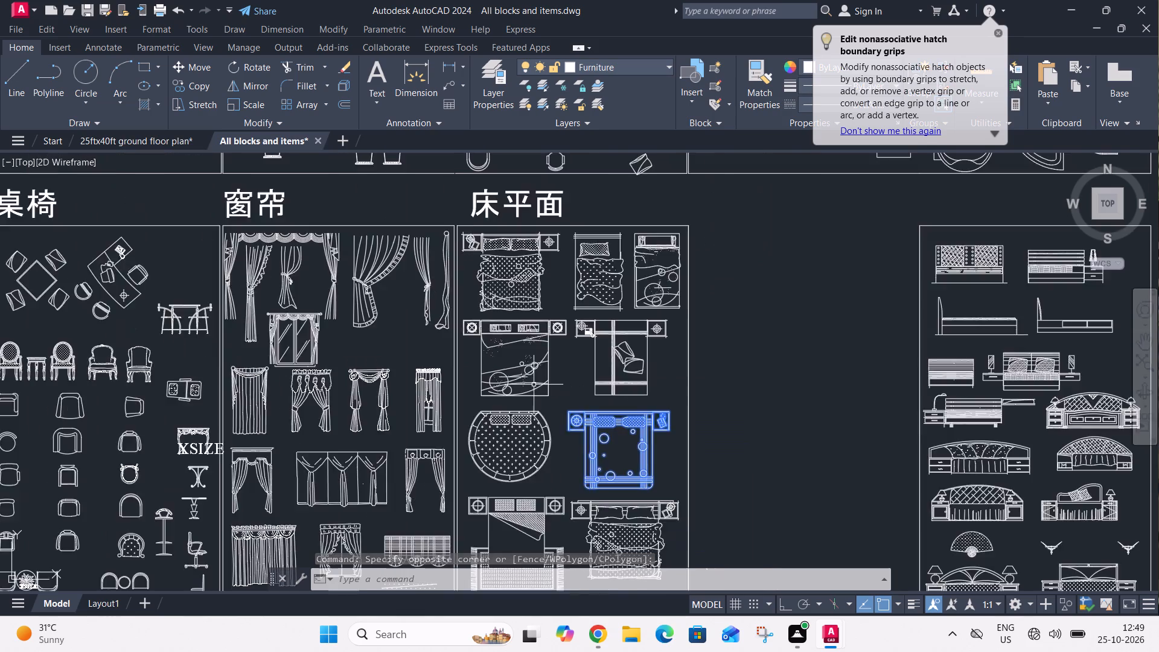
pyautogui.scroll(-1, 532, 383)
pyautogui.scroll(-2, 508, 296)
pyautogui.scroll(4, 403, 231)
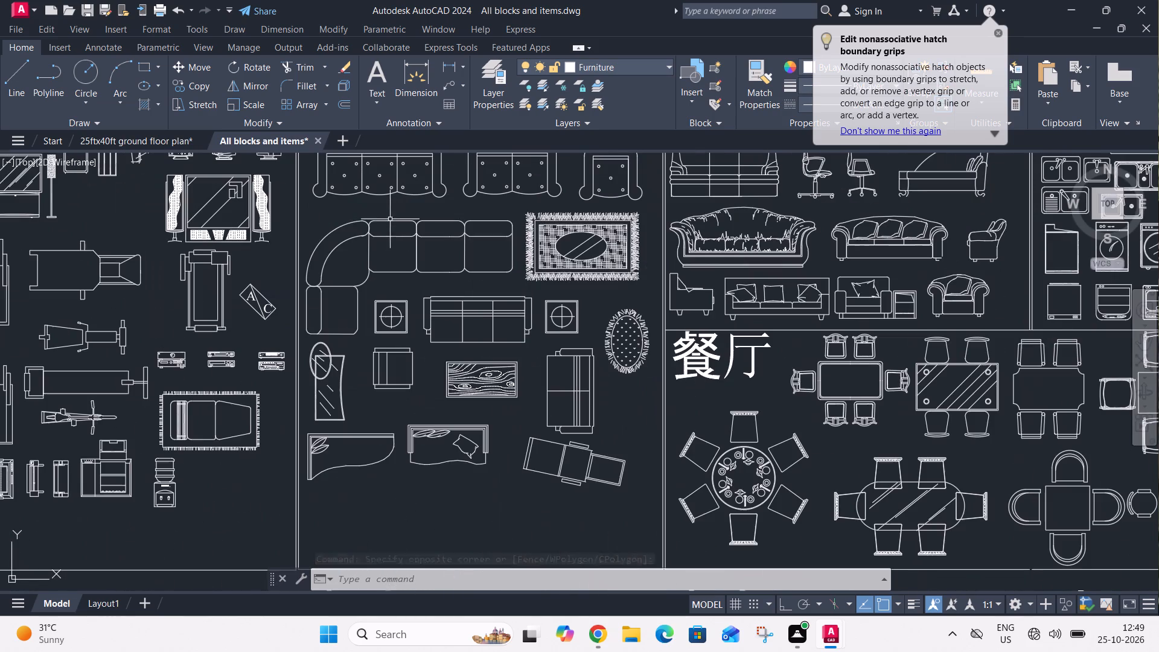
pyautogui.scroll(1, 313, 230)
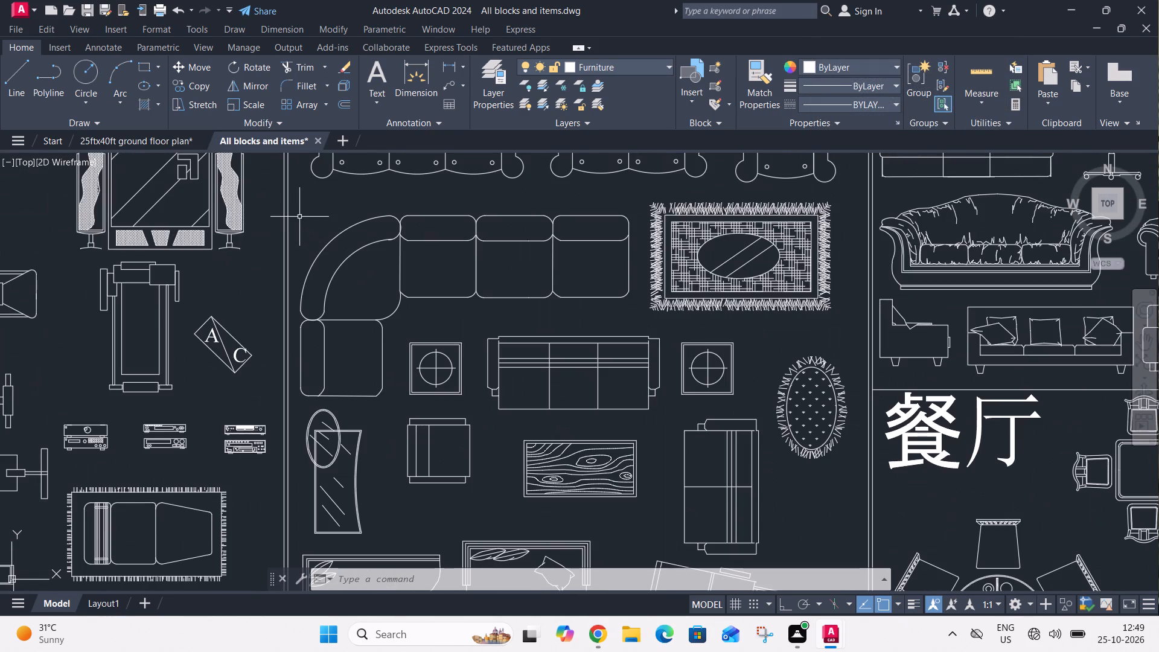
pyautogui.click(293, 200)
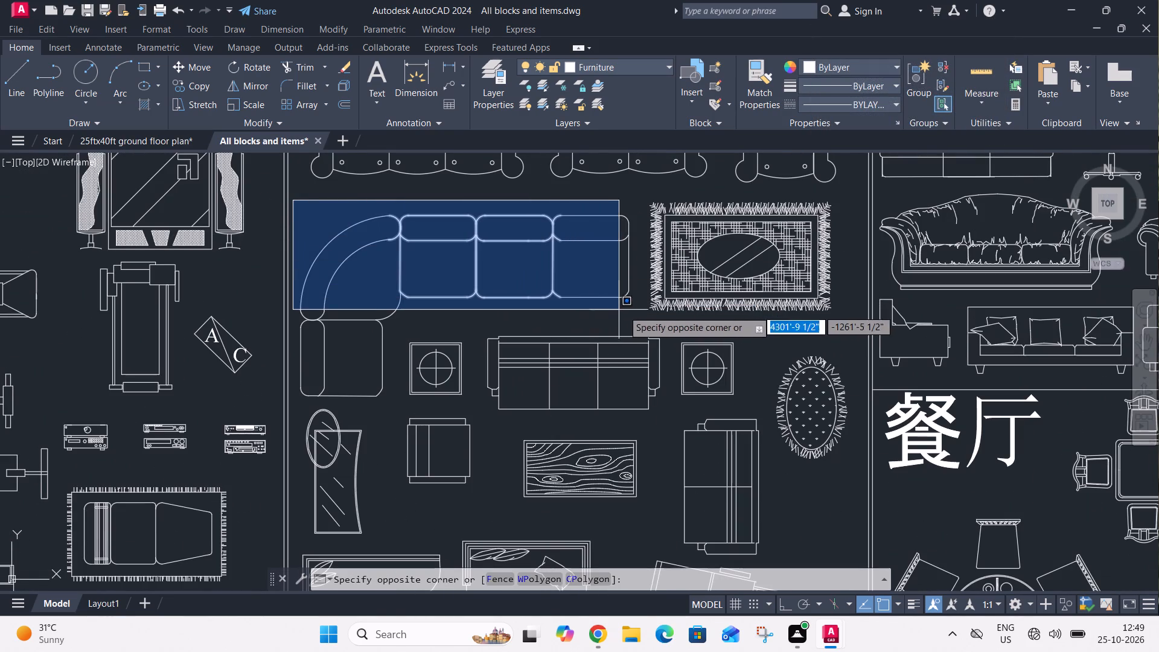
pyautogui.click(640, 314)
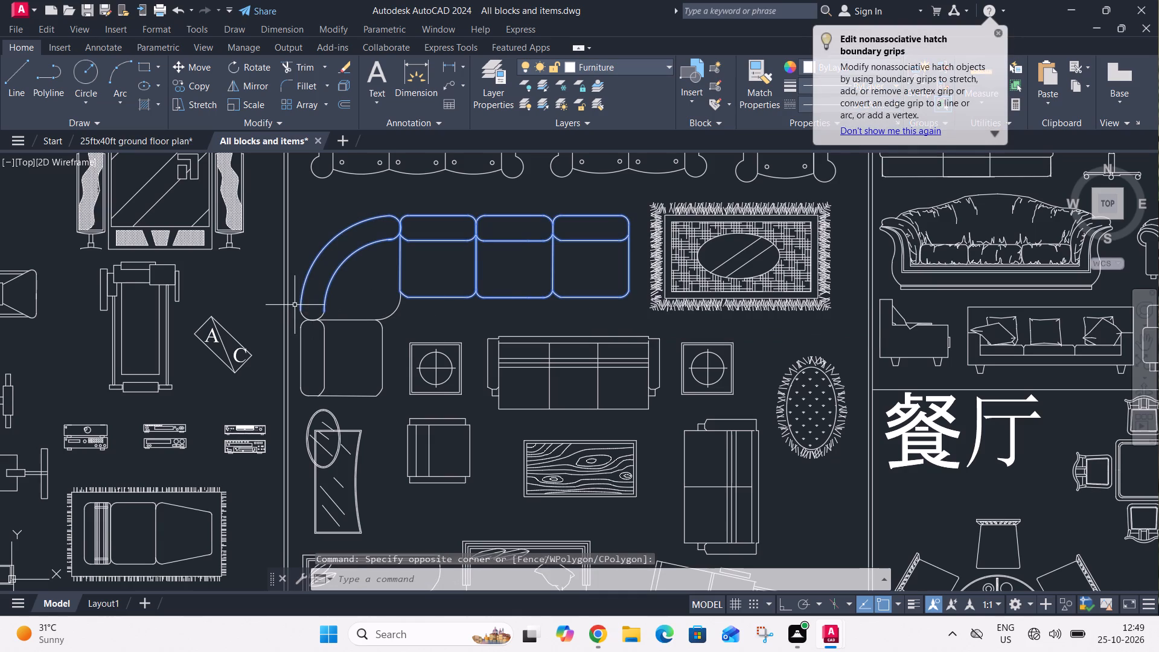
pyautogui.click(295, 305)
pyautogui.click(469, 401)
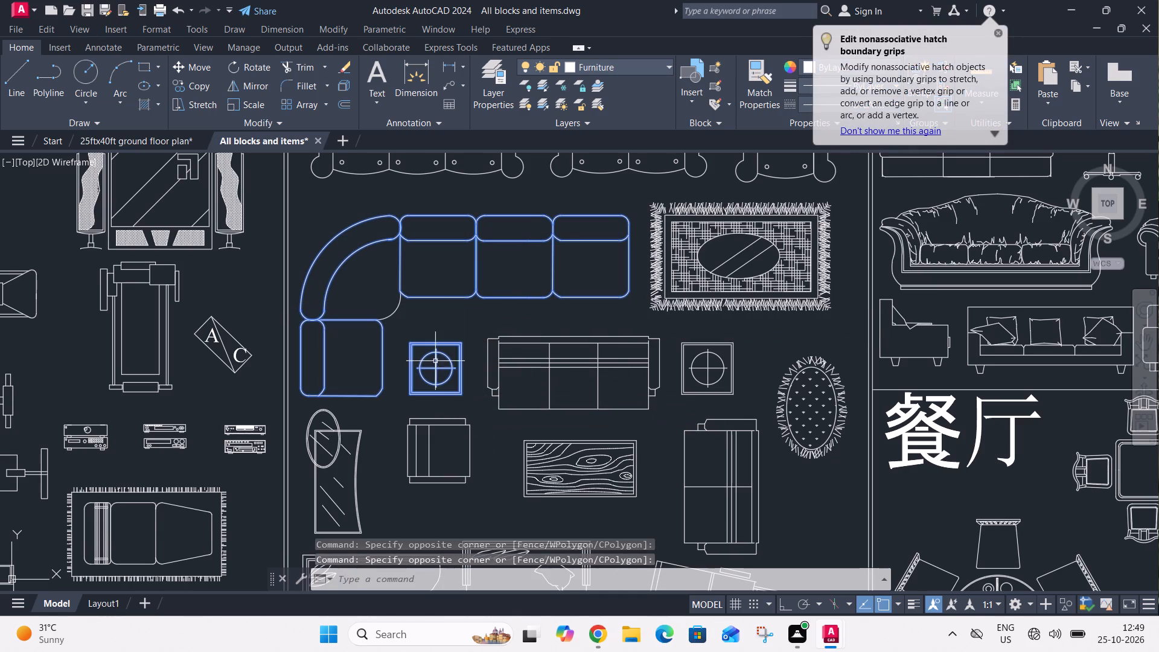
pyautogui.click(345, 284)
pyautogui.click(430, 332)
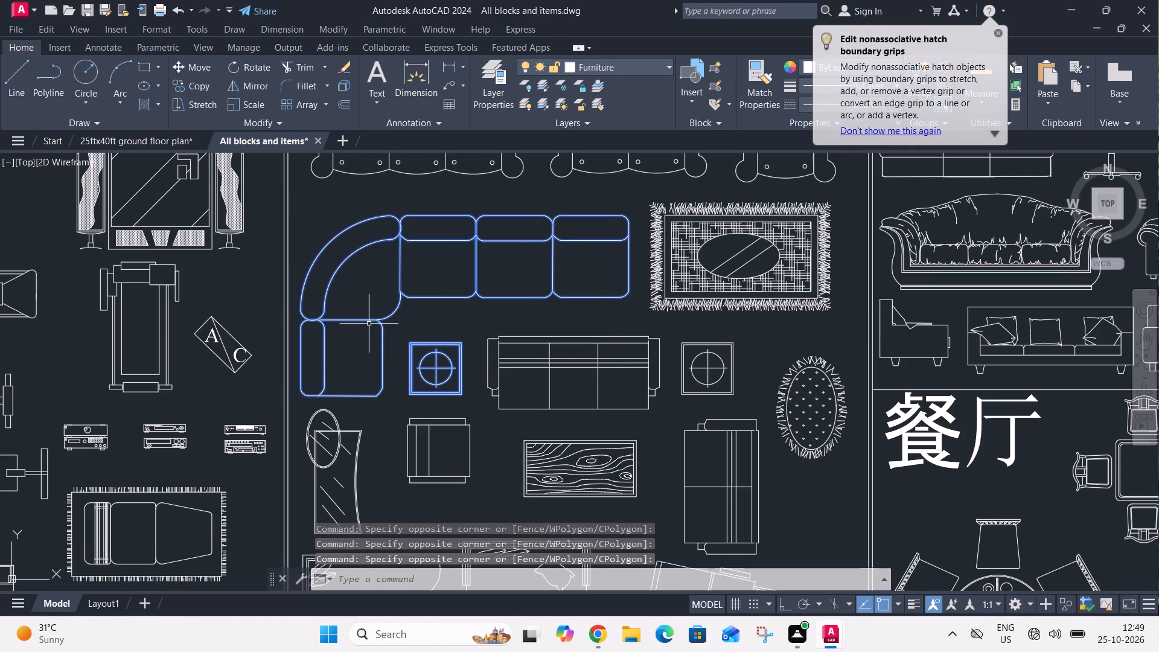
# Add the front-view three-seat sofa with cushions at both ends, beside the slatted bench, to the selection.
pyautogui.scroll(-1, 368, 322)
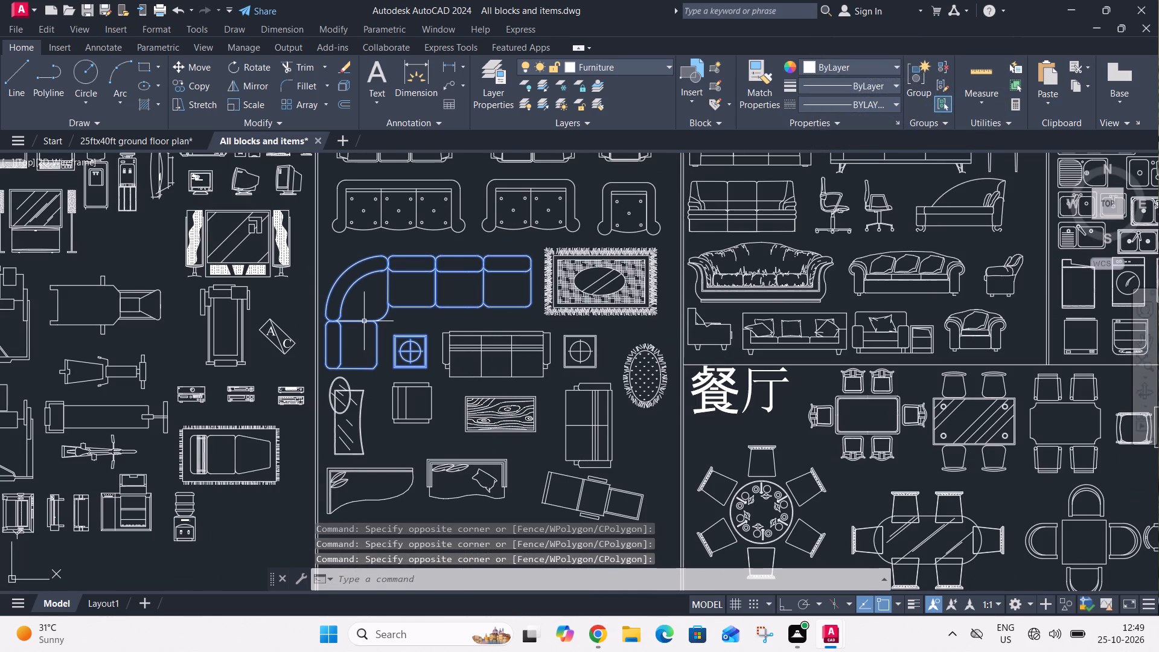
pyautogui.scroll(-1, 357, 313)
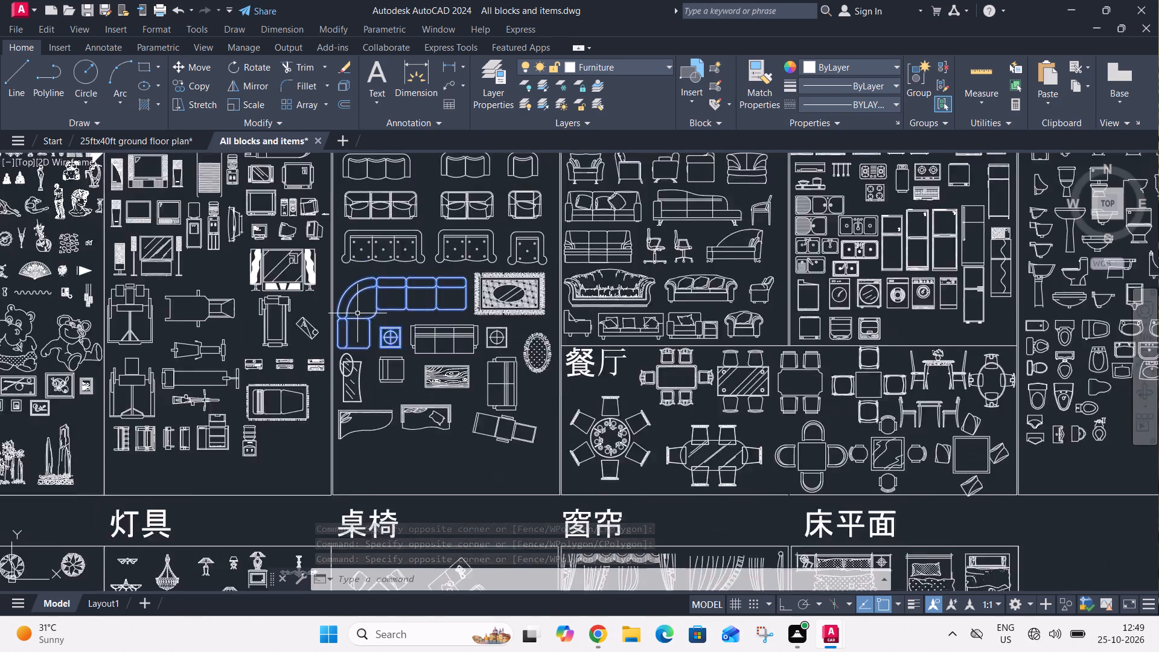
pyautogui.scroll(-1, 357, 313)
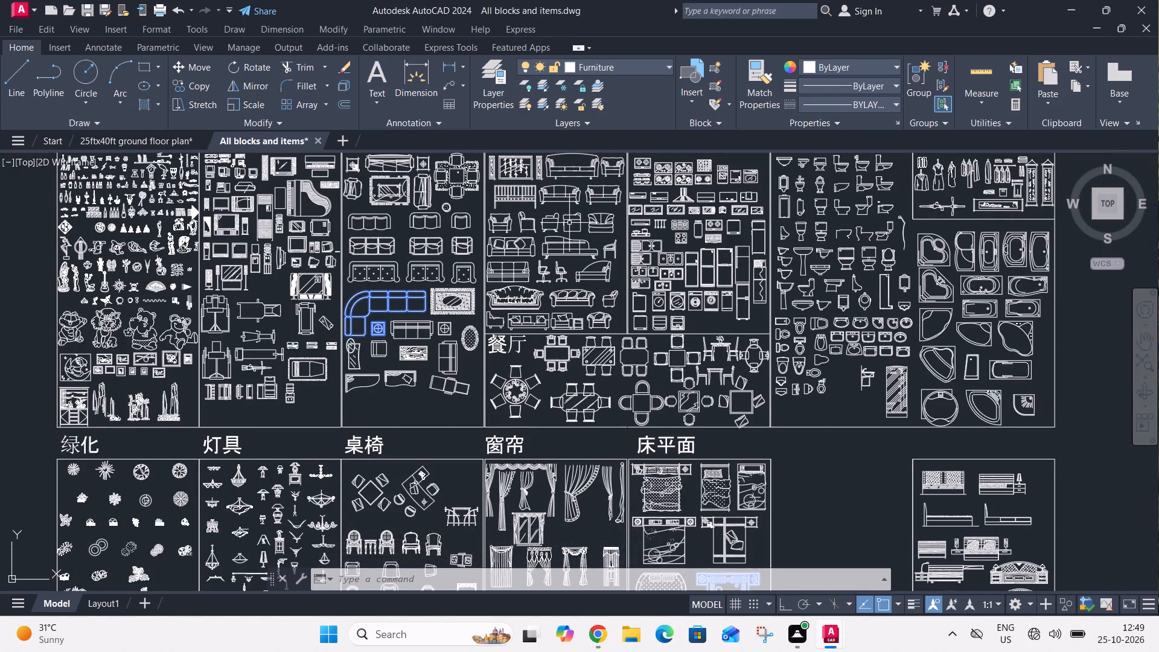
pyautogui.moveTo(567, 230); pyautogui.dragTo(488, 325, button='middle')
pyautogui.scroll(2, 486, 281)
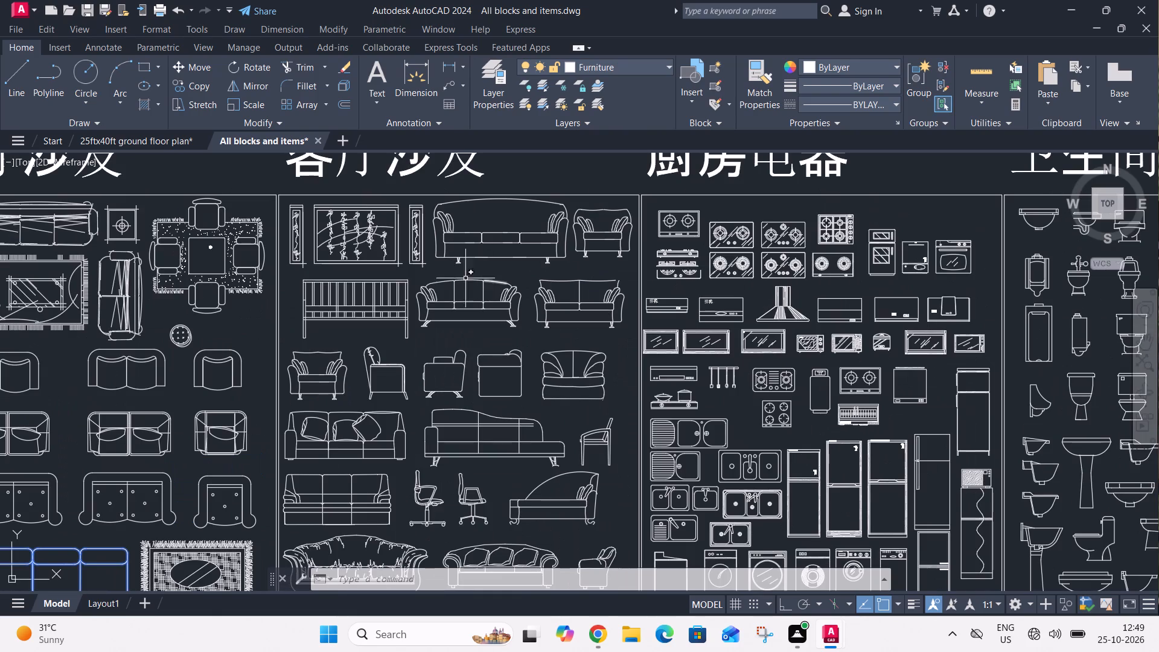
pyautogui.scroll(3, 409, 273)
pyautogui.click(409, 273)
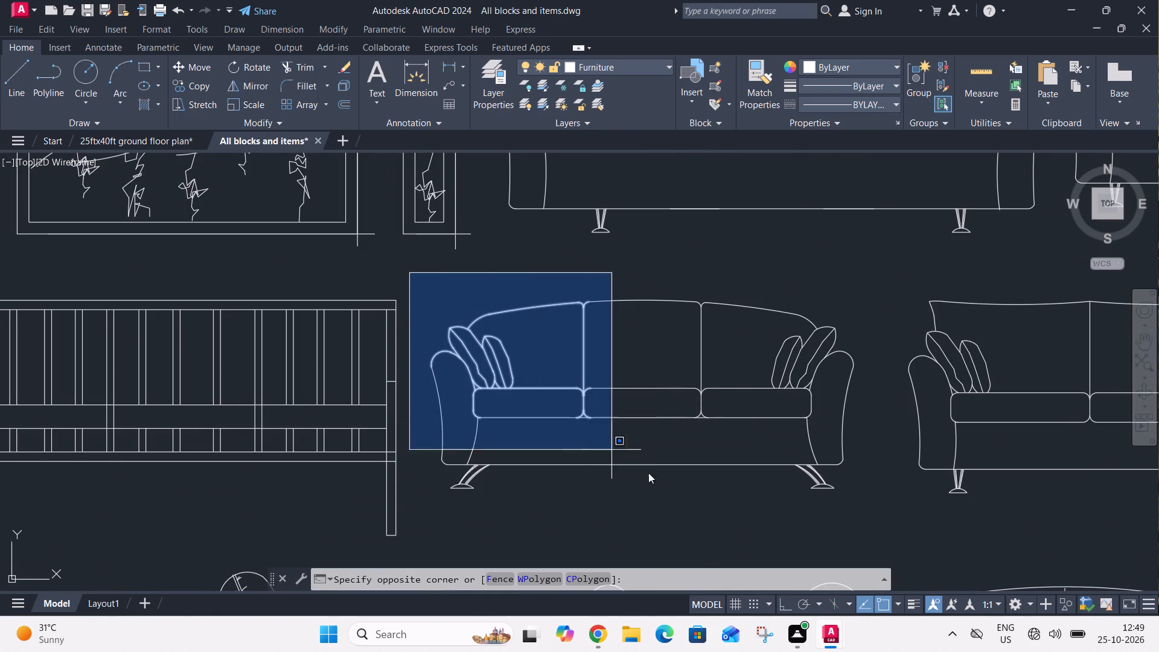
pyautogui.click(858, 514)
# Add the oval glass dining table with six chairs, next to the round table in the 餐厅 section, to the selection.
pyautogui.scroll(-2, 694, 320)
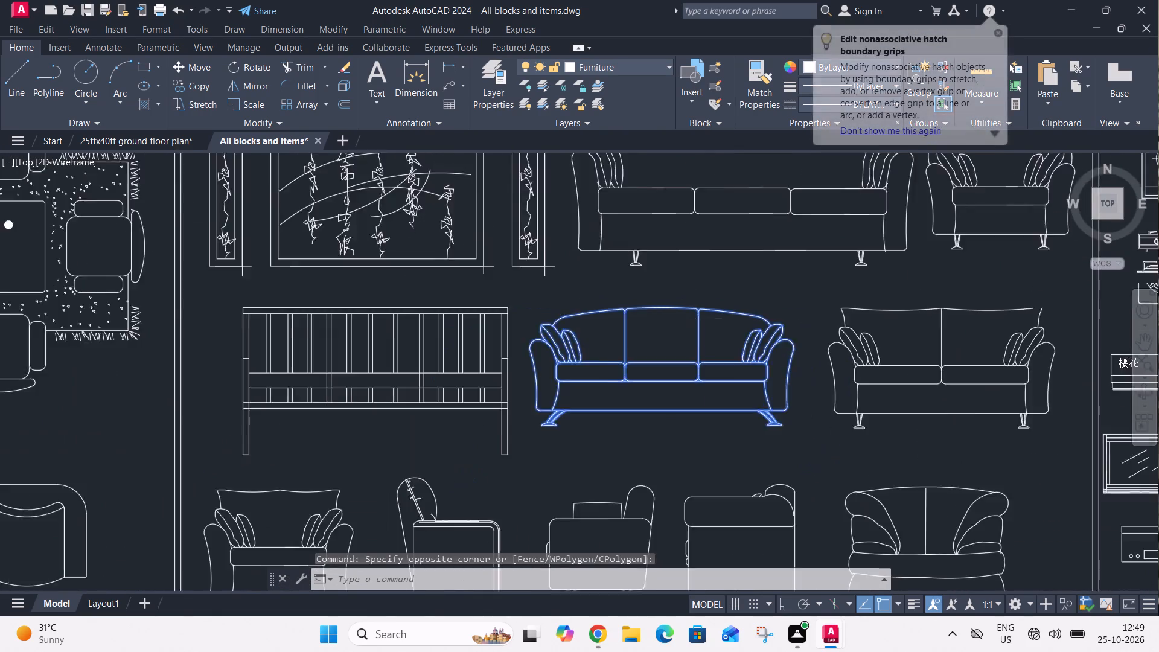
pyautogui.scroll(-1, 694, 319)
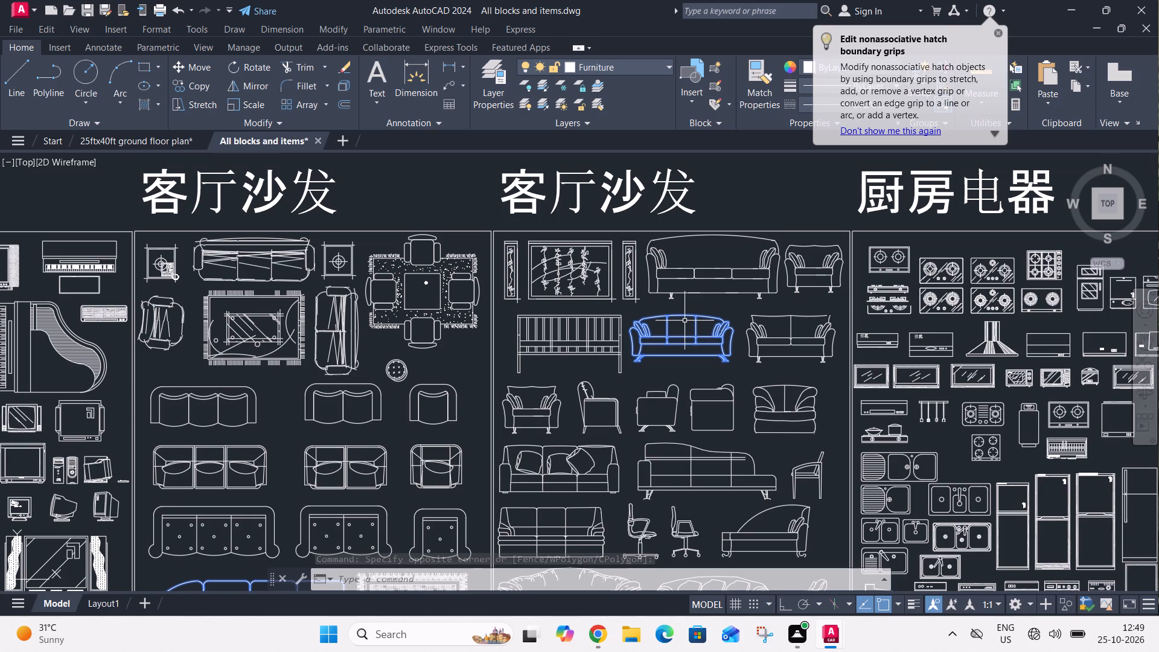
pyautogui.scroll(-2, 674, 321)
pyautogui.moveTo(814, 436); pyautogui.dragTo(689, 334, button='middle')
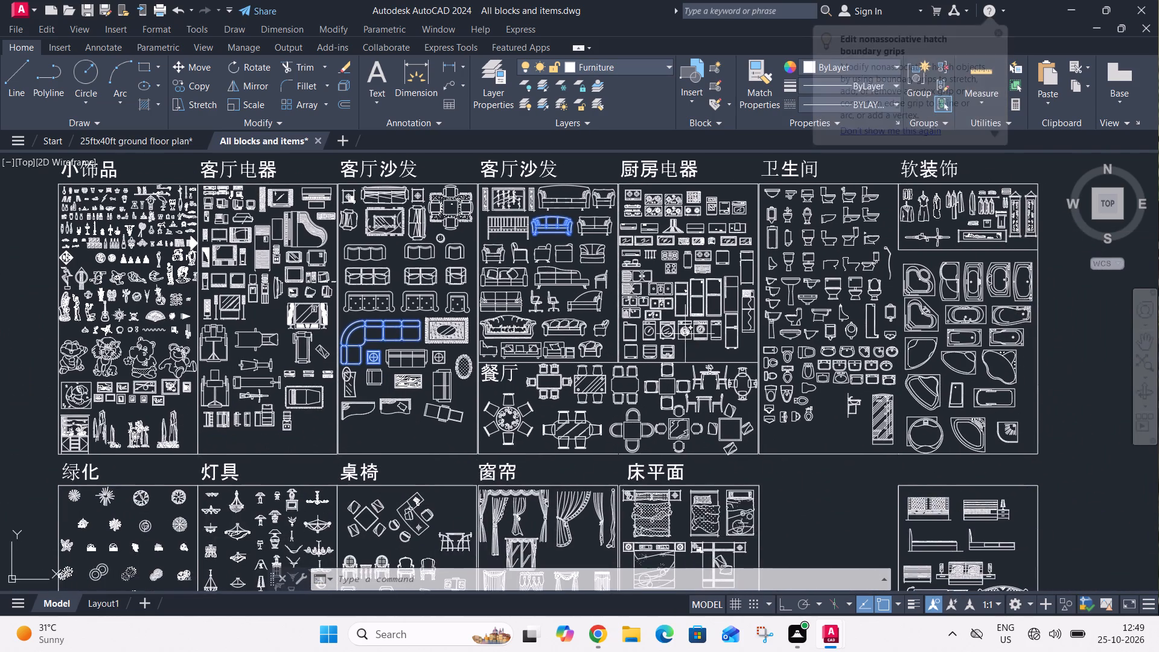
pyautogui.scroll(3, 536, 462)
pyautogui.click(541, 250)
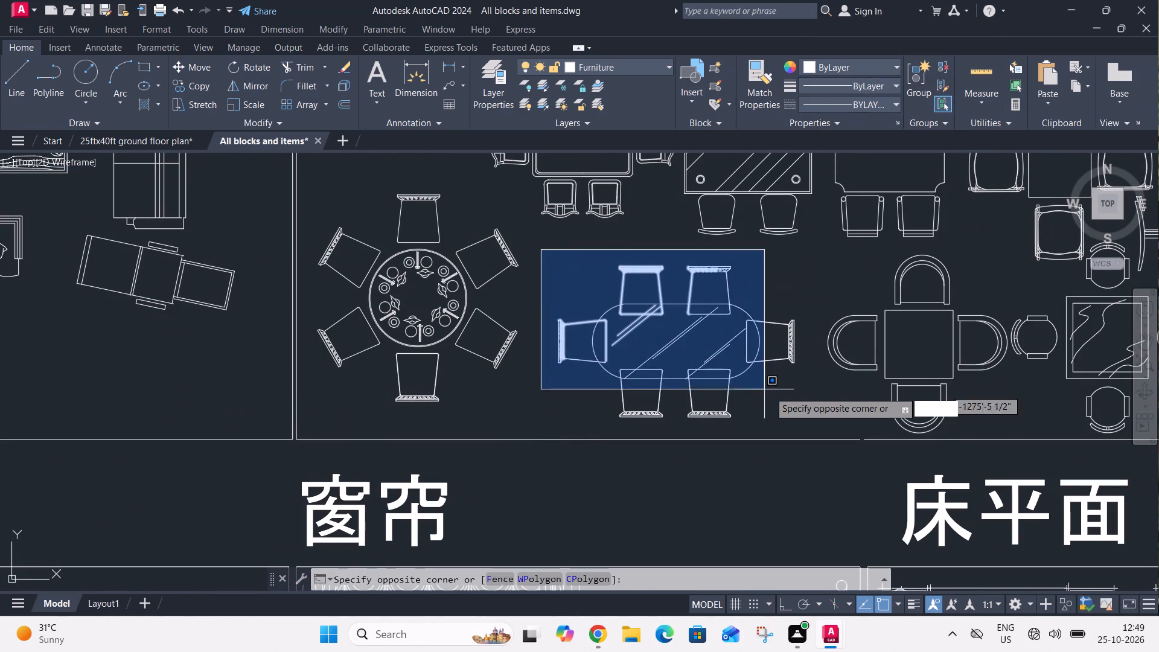
pyautogui.click(806, 425)
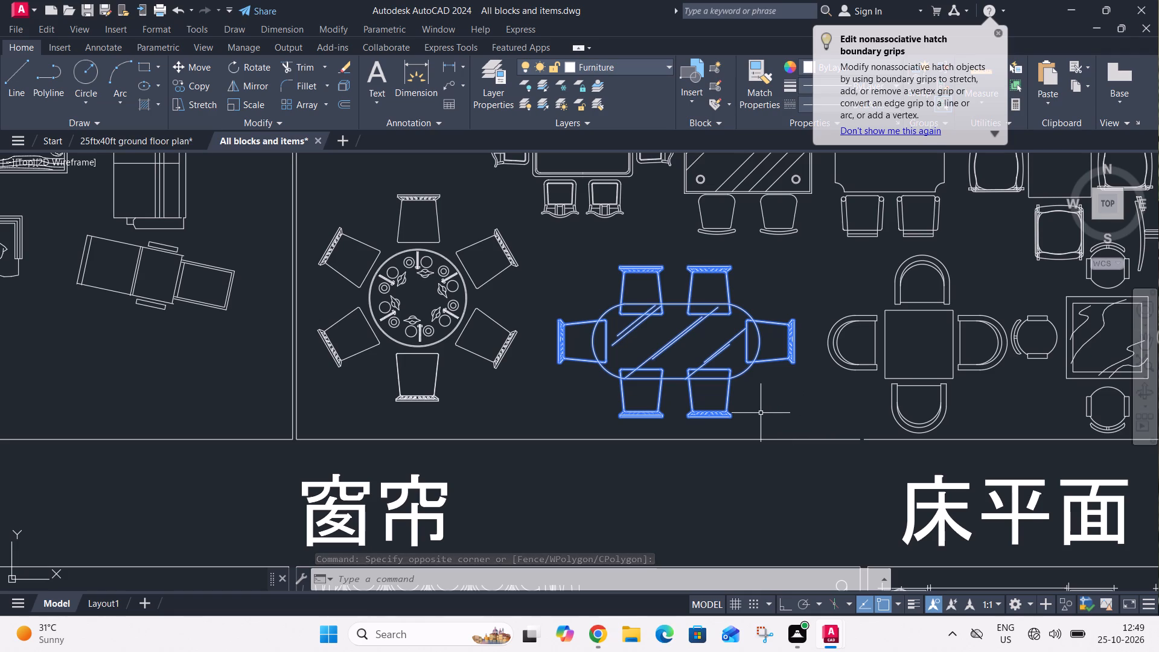
# Add the sideways plan-view toilet and the first washbasin of the top basin row in the 卫生间 section to the selection.
pyautogui.scroll(-3, 715, 409)
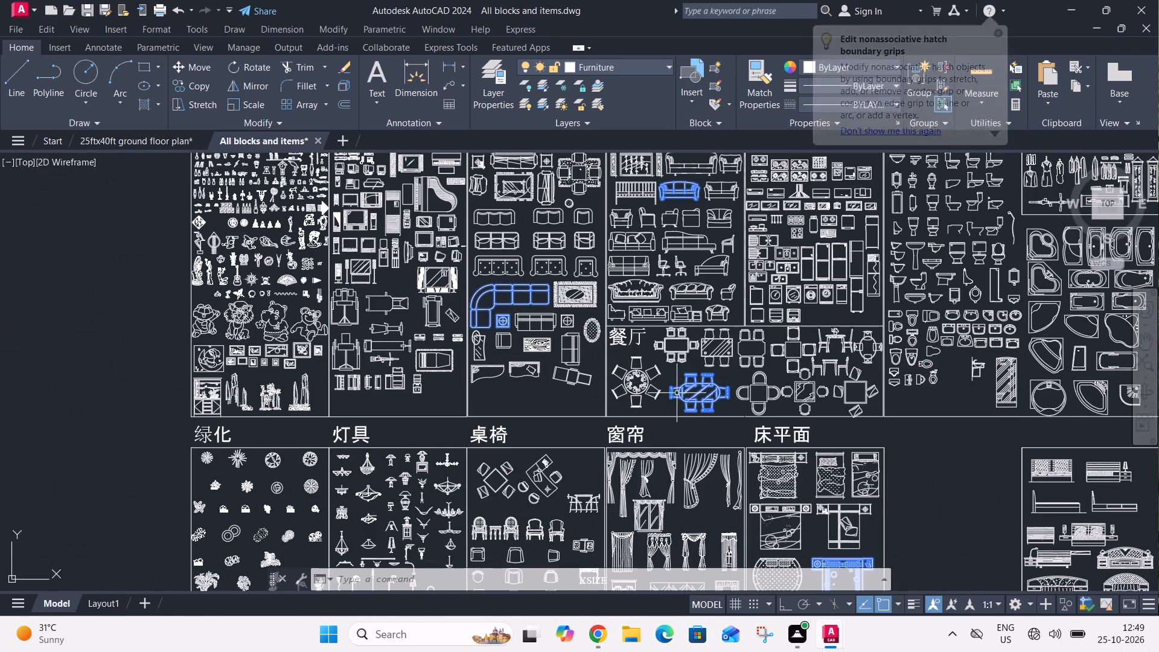
pyautogui.scroll(3, 901, 307)
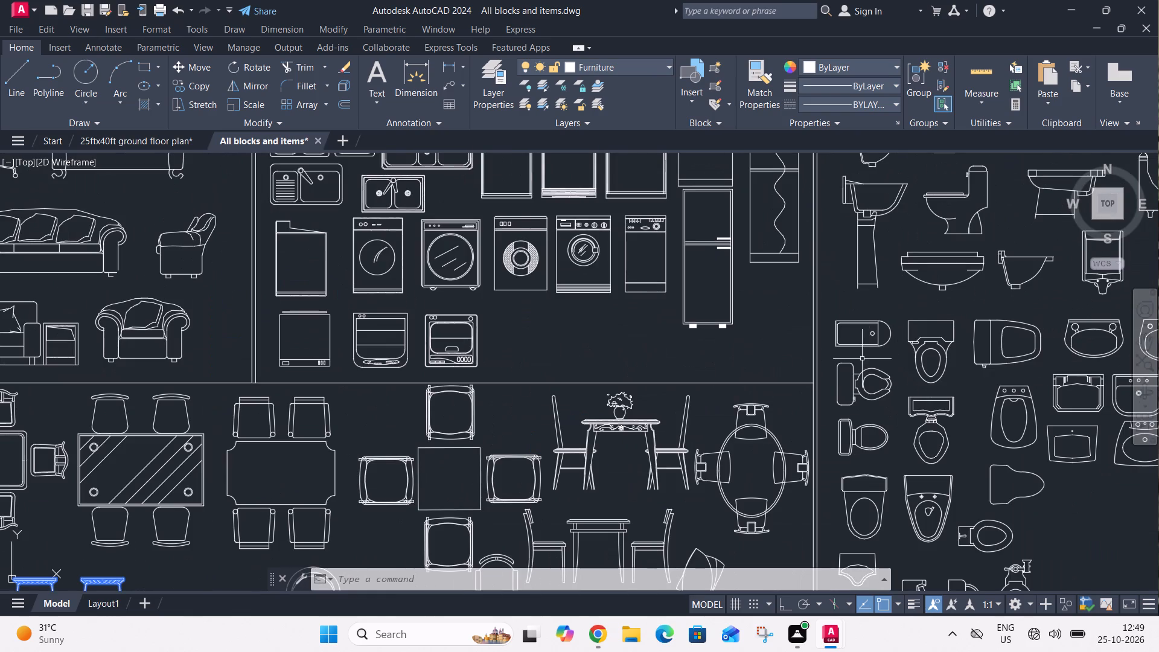
pyautogui.click(837, 357)
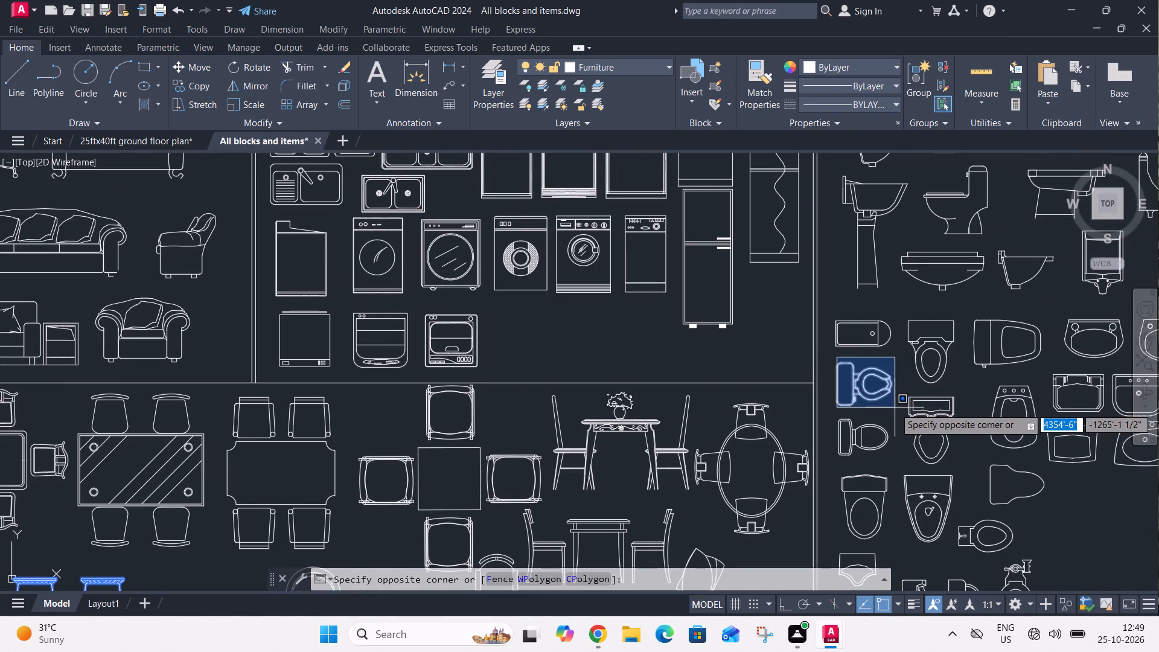
pyautogui.click(895, 407)
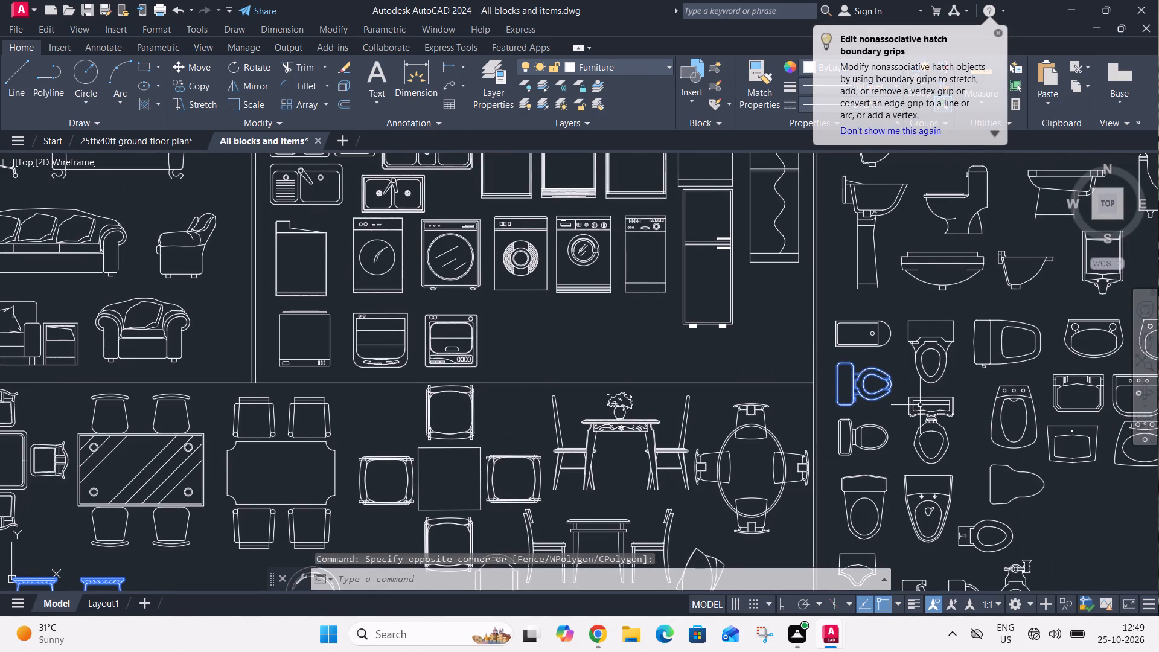
pyautogui.moveTo(921, 405); pyautogui.dragTo(574, 409, button='middle')
pyautogui.click(706, 308)
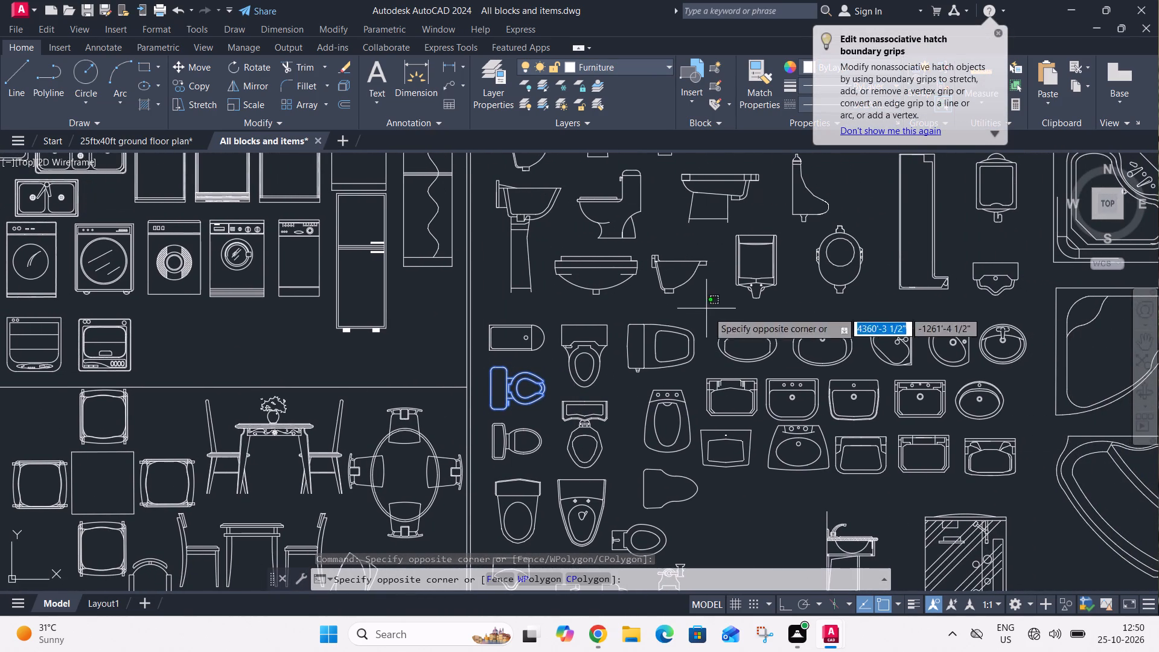
pyautogui.click(782, 366)
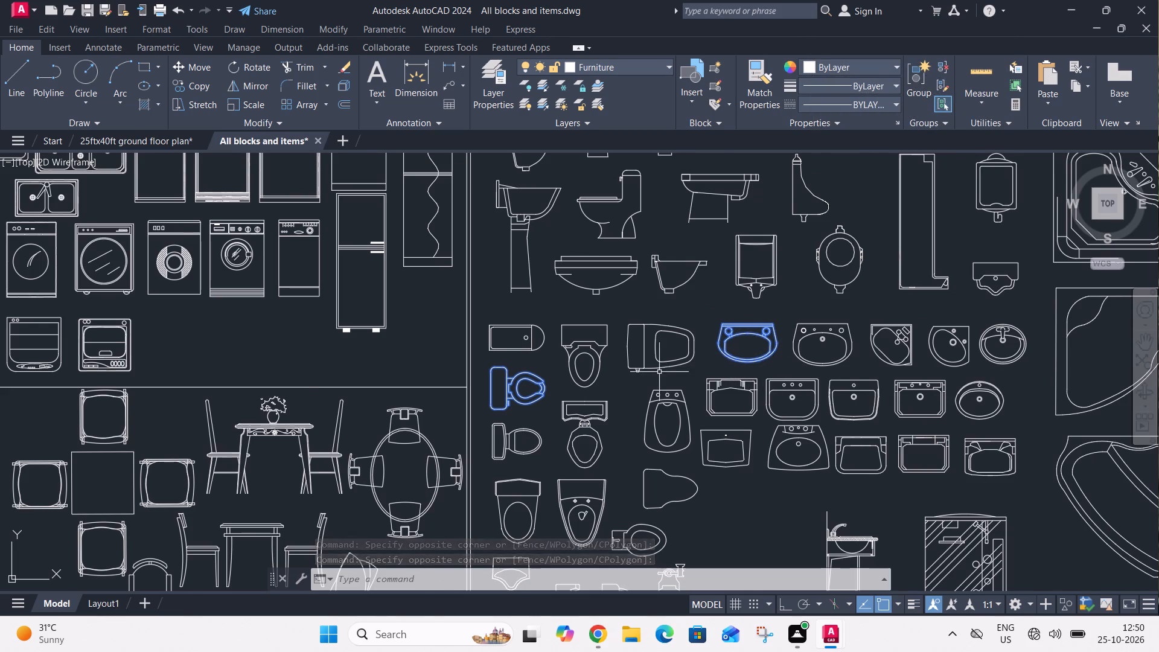
# Add the first two-burner hob and the lowest kitchen sink with a ribbed drainboard in the 厨房电器 section to the selection.
pyautogui.scroll(-2, 659, 372)
pyautogui.moveTo(660, 307); pyautogui.dragTo(691, 456, button='middle')
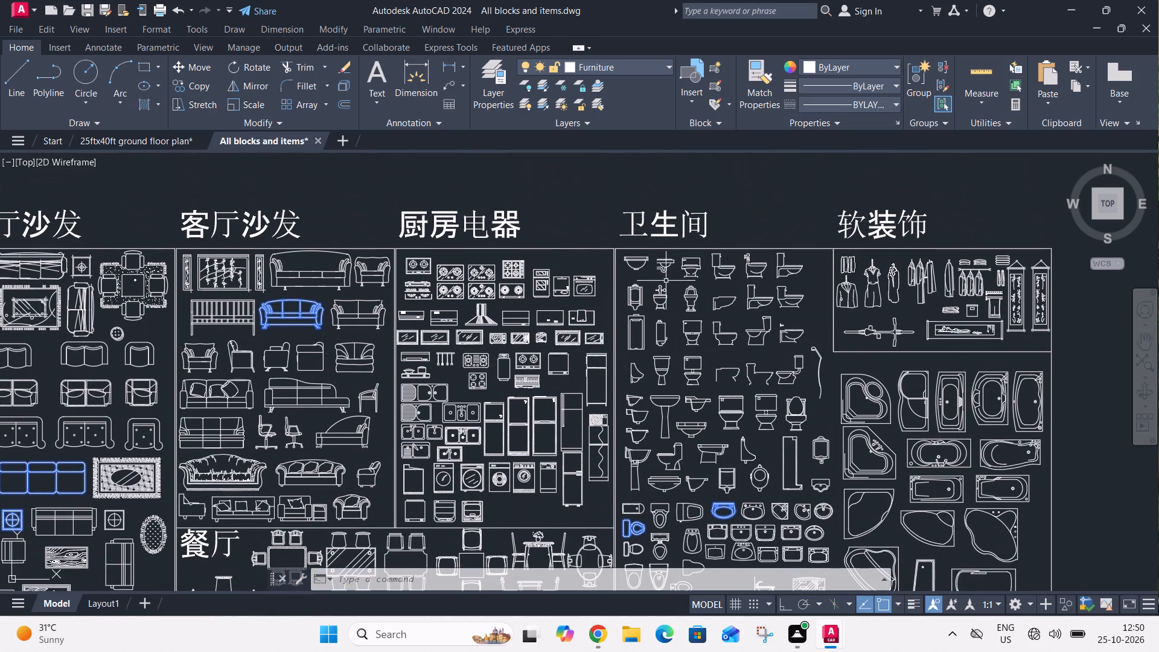
pyautogui.scroll(3, 403, 262)
pyautogui.click(394, 237)
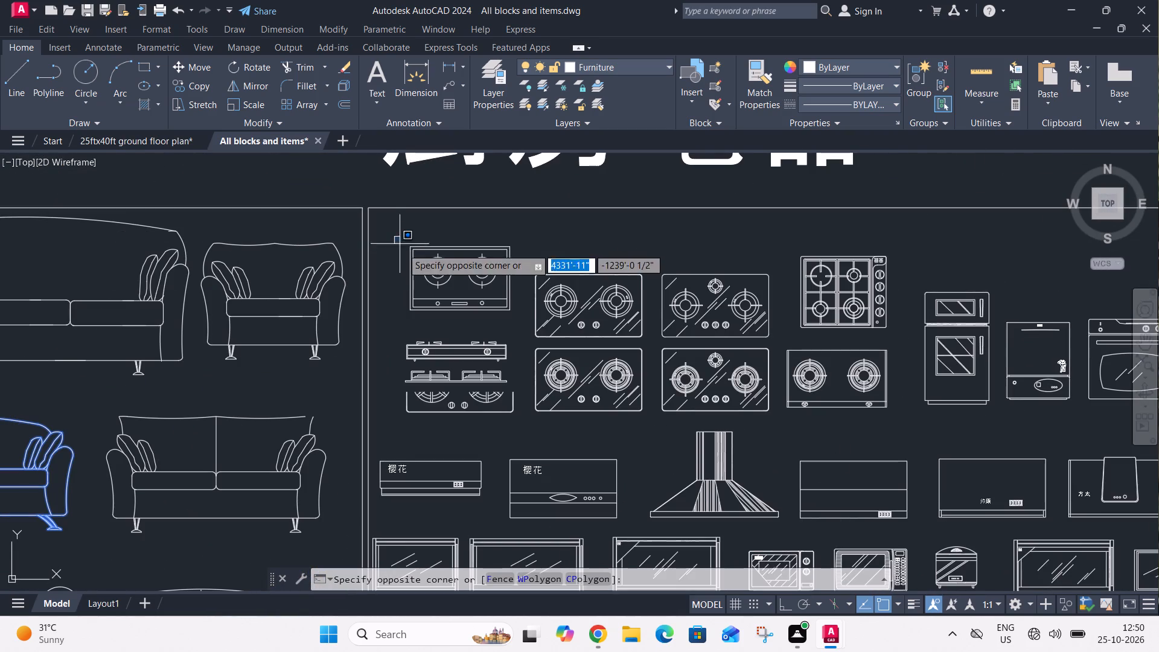
pyautogui.click(528, 309)
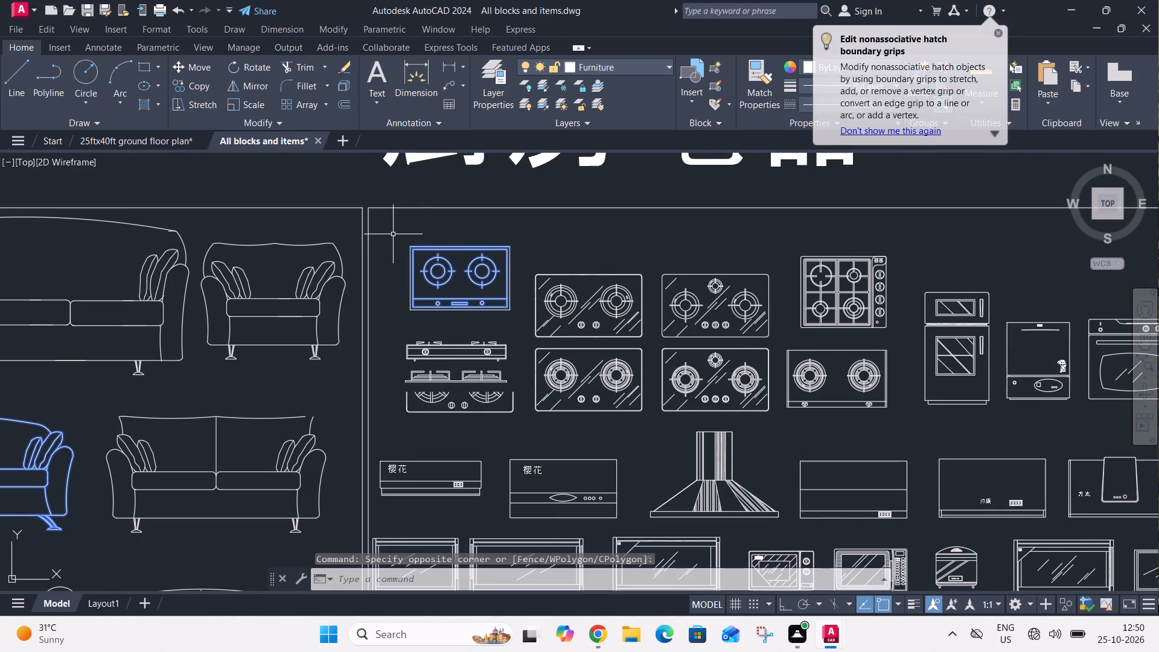
pyautogui.click(393, 234)
pyautogui.click(532, 324)
pyautogui.scroll(-4, 533, 307)
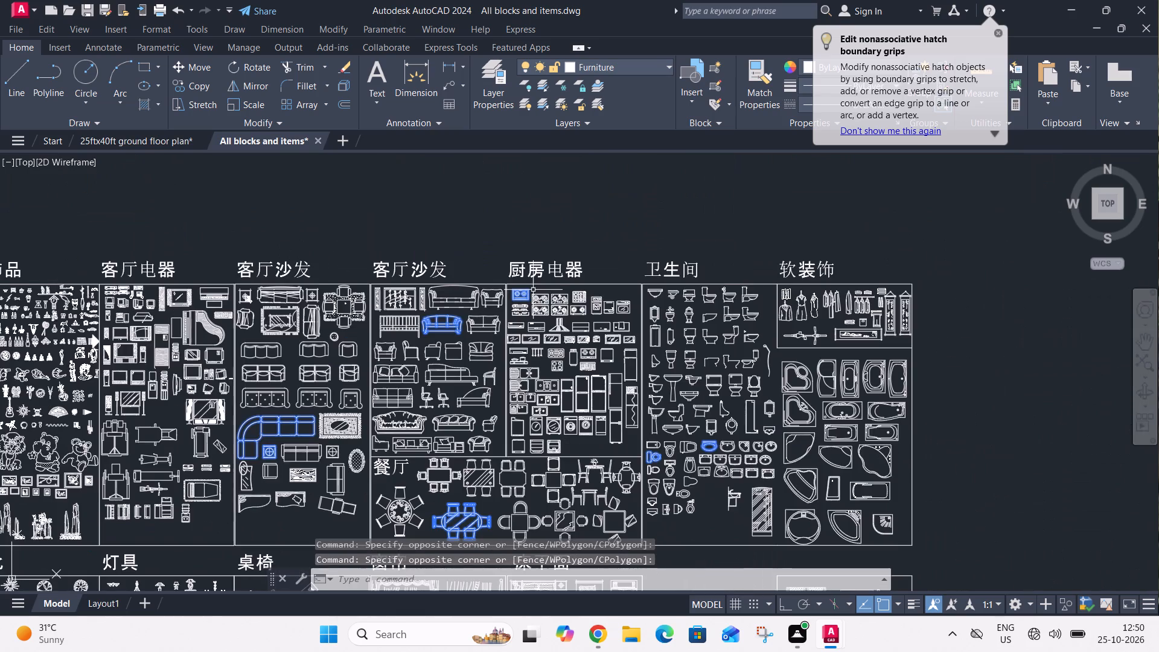
pyautogui.scroll(4, 514, 418)
pyautogui.click(469, 325)
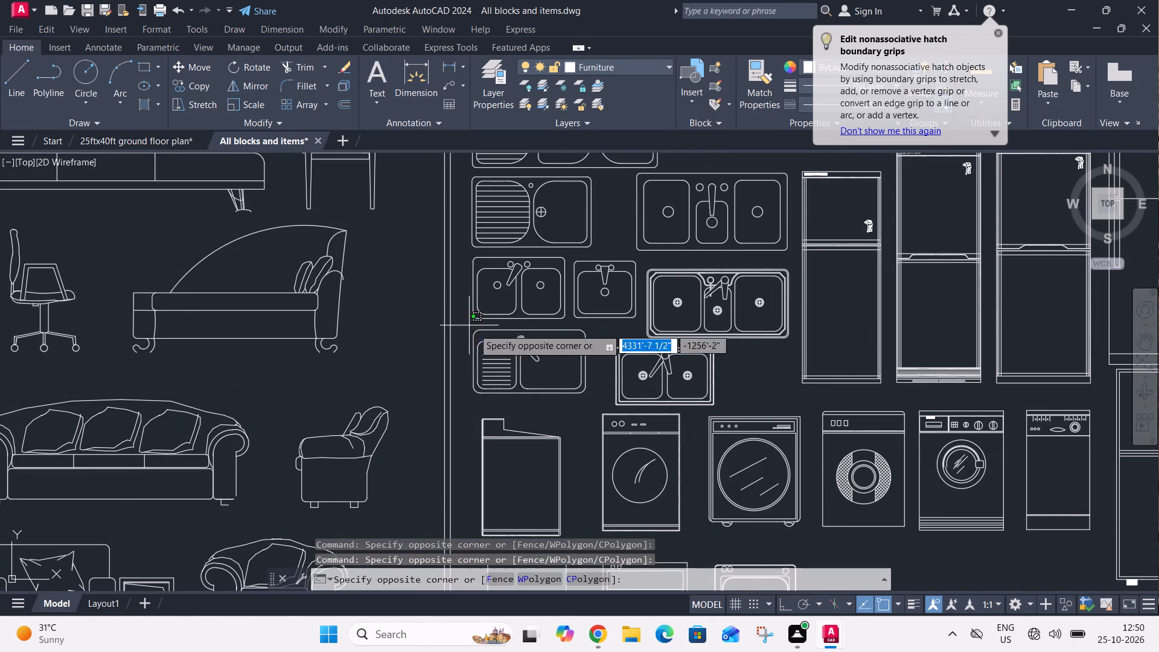
pyautogui.click(601, 404)
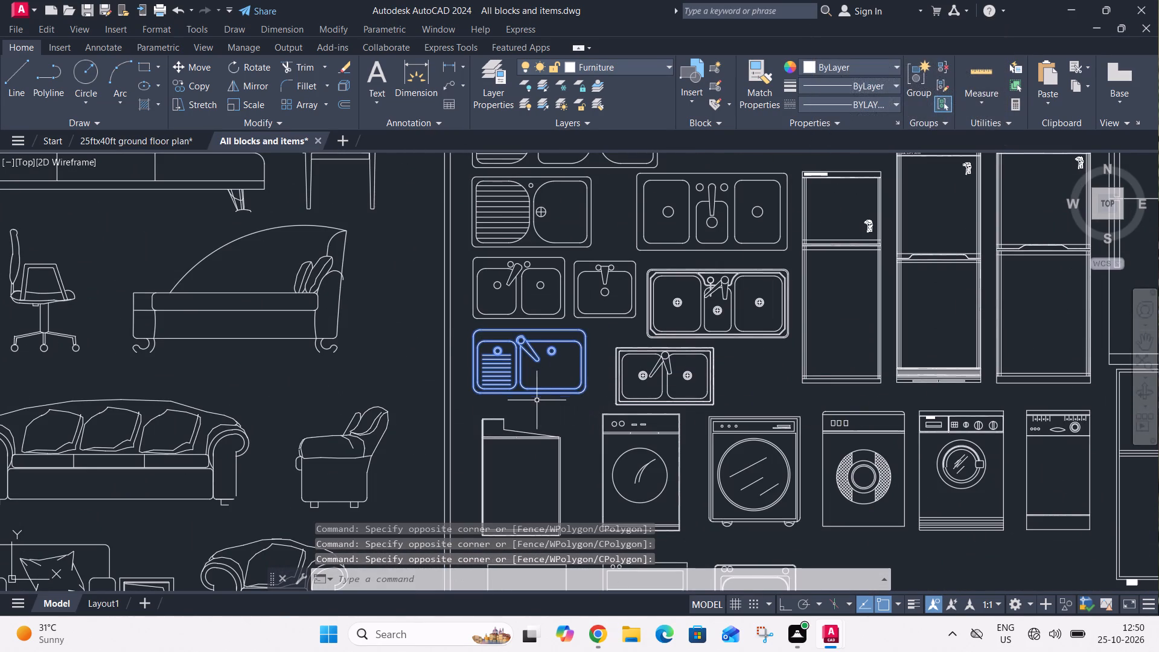
pyautogui.scroll(-4, 519, 380)
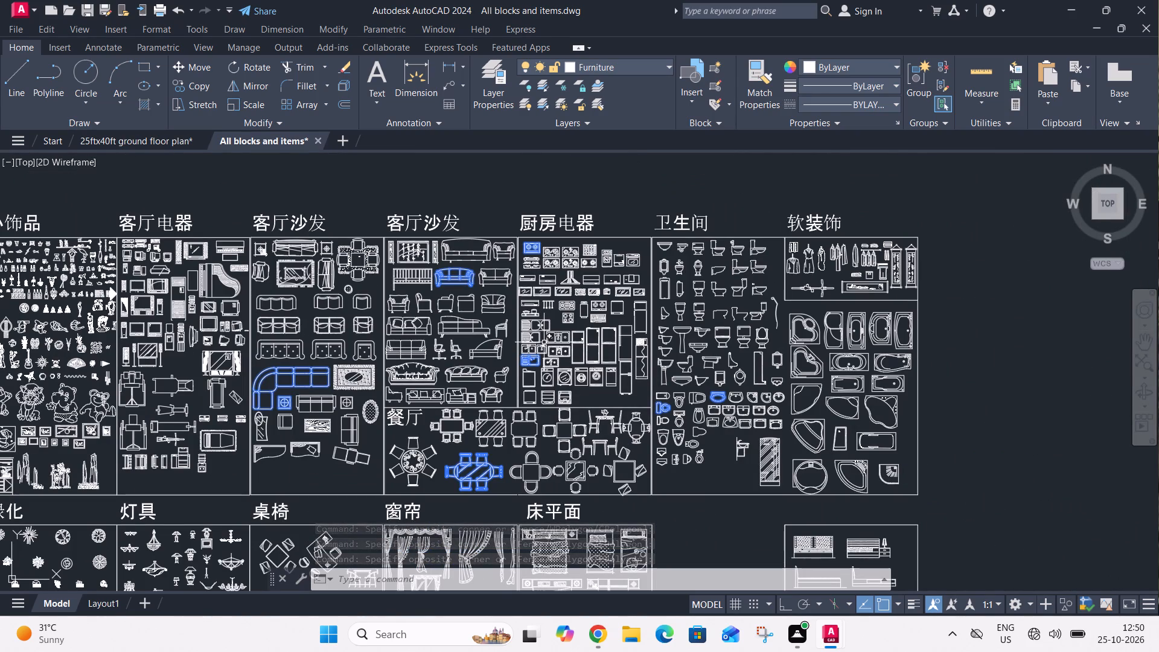
# Look through the 小饰品, 客厅电器 and lower-row sections of the block library for further pieces.
pyautogui.moveTo(278, 360); pyautogui.dragTo(569, 315, button='middle')
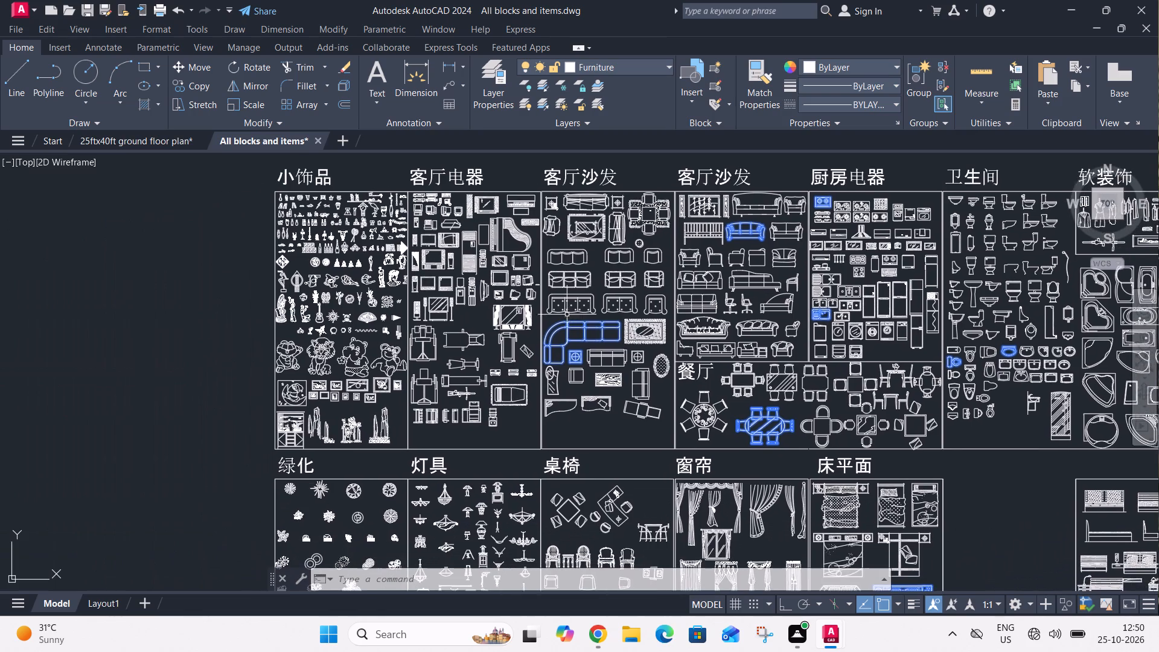
pyautogui.scroll(2, 419, 302)
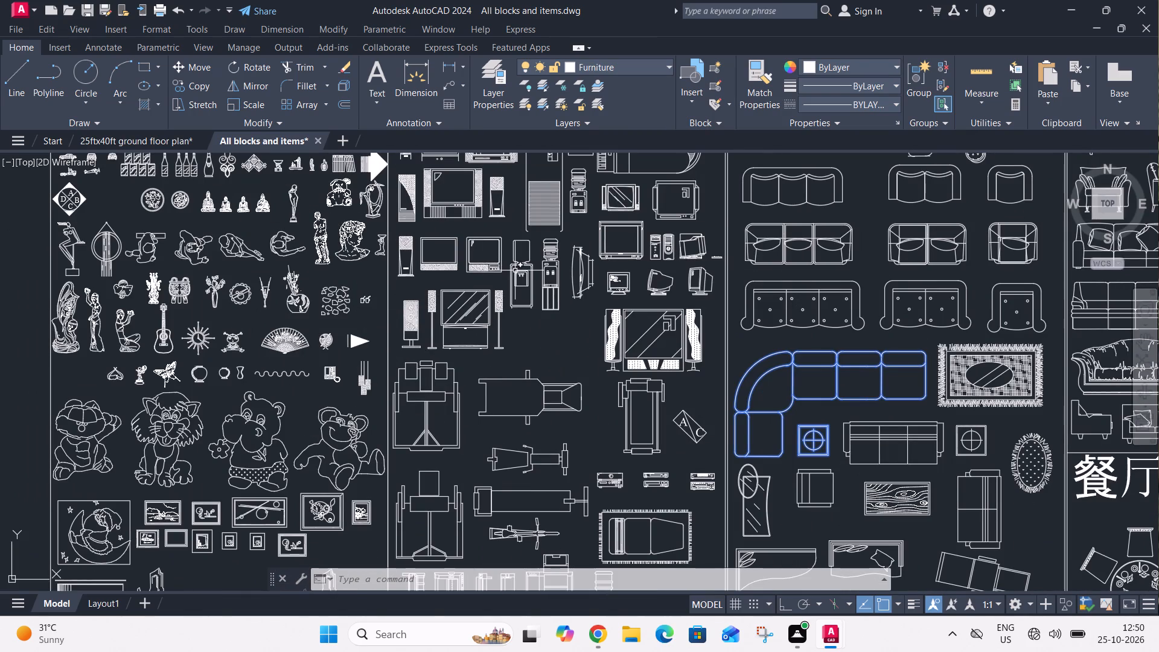
pyautogui.moveTo(517, 270); pyautogui.dragTo(414, 264, button='middle')
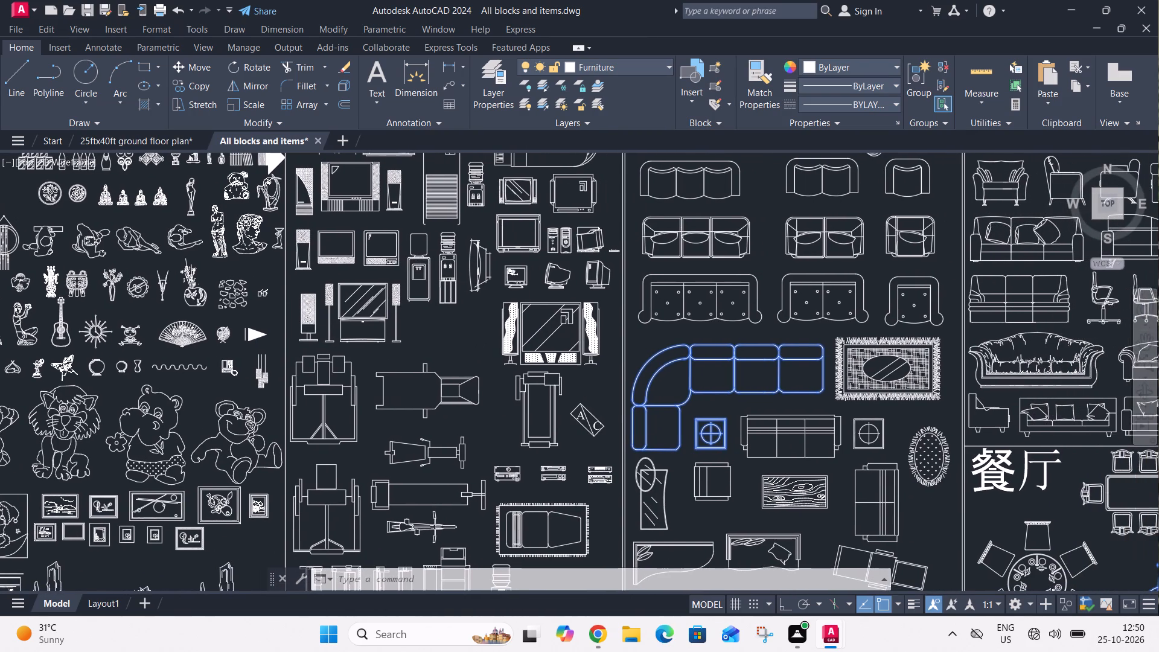
pyautogui.moveTo(529, 396); pyautogui.dragTo(526, 313, button='middle')
pyautogui.scroll(2, 527, 386)
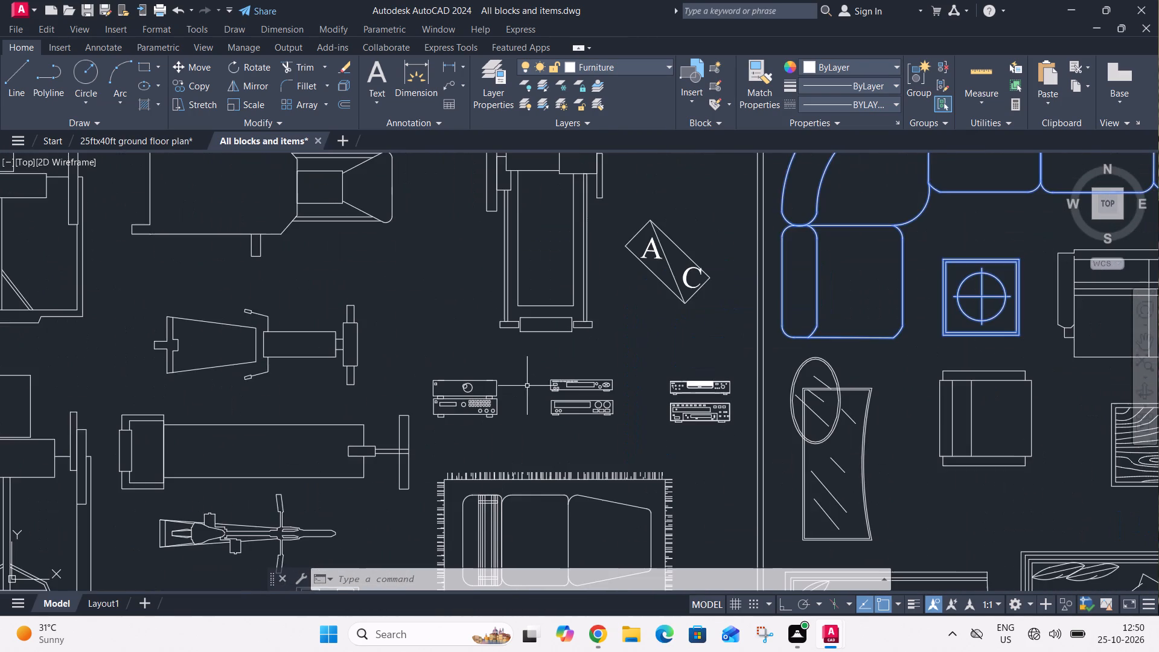
pyautogui.scroll(-2, 523, 364)
pyautogui.moveTo(494, 321); pyautogui.dragTo(496, 520, button='middle')
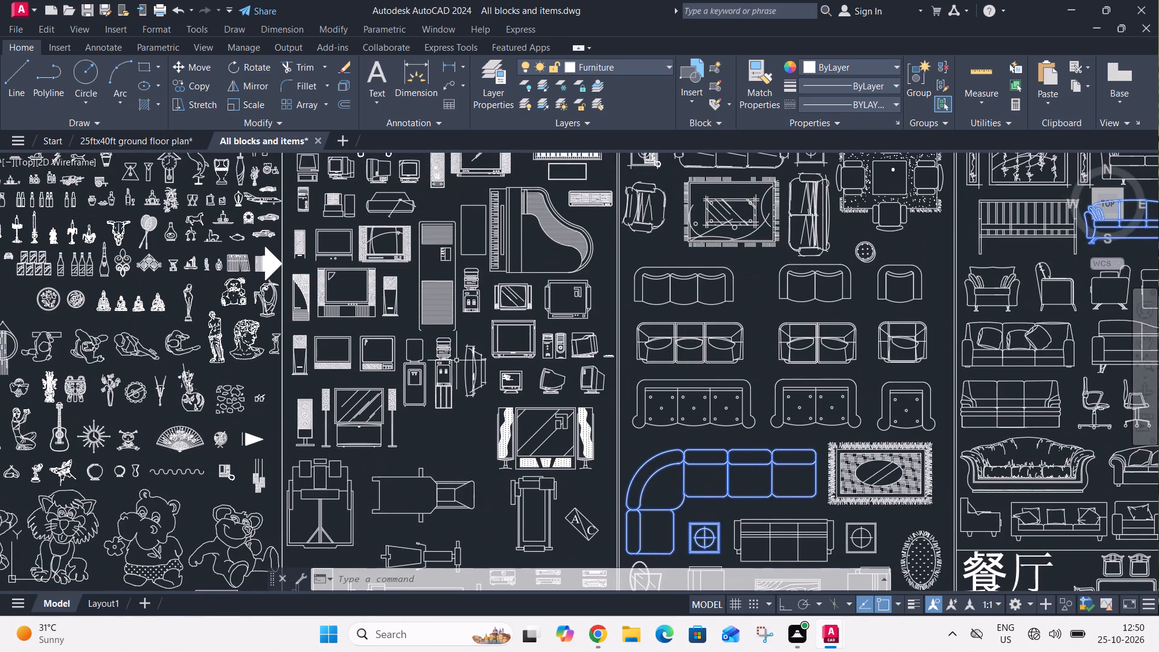
pyautogui.scroll(-1, 456, 360)
pyautogui.scroll(3, 531, 252)
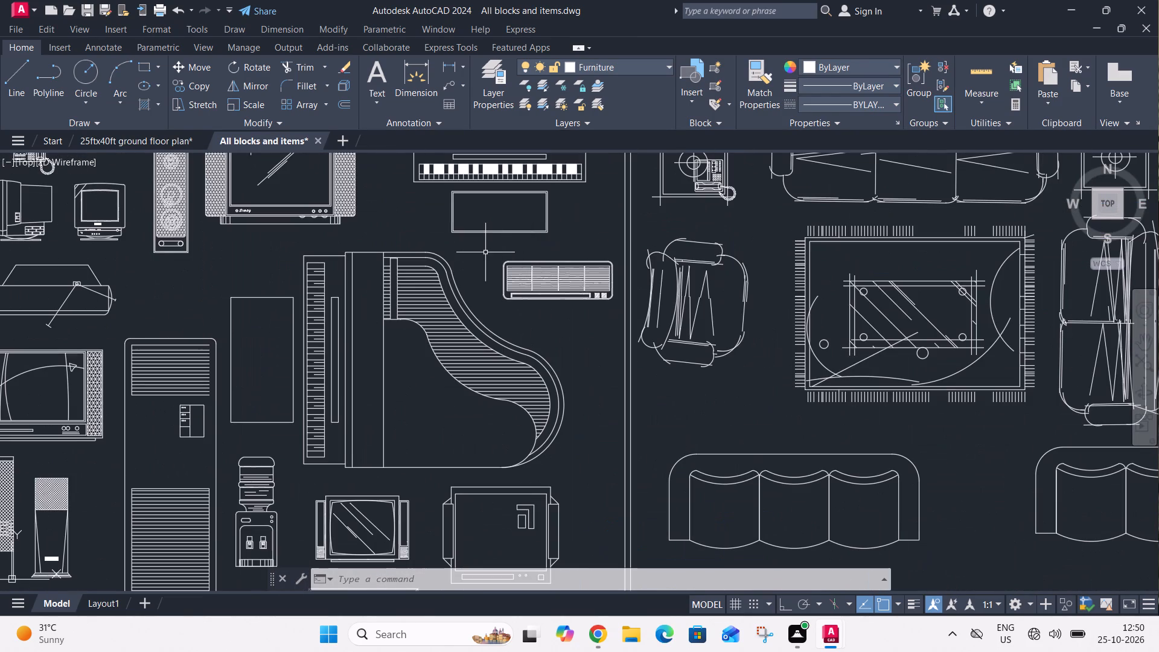
pyautogui.scroll(-2, 485, 252)
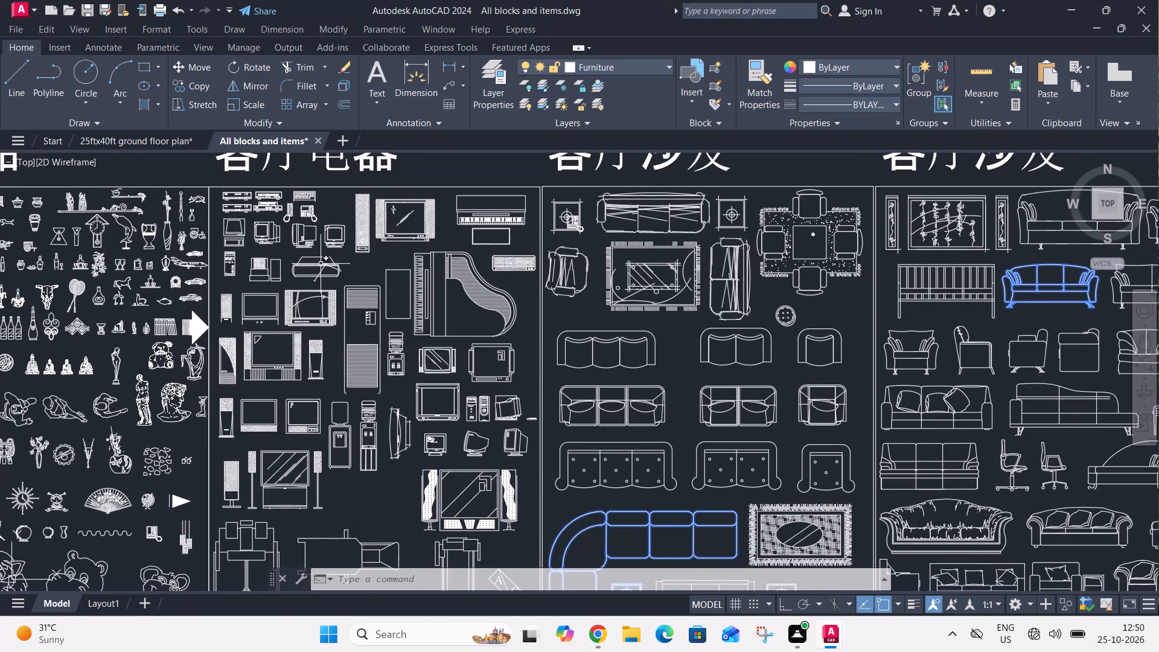
pyautogui.scroll(-2, 321, 264)
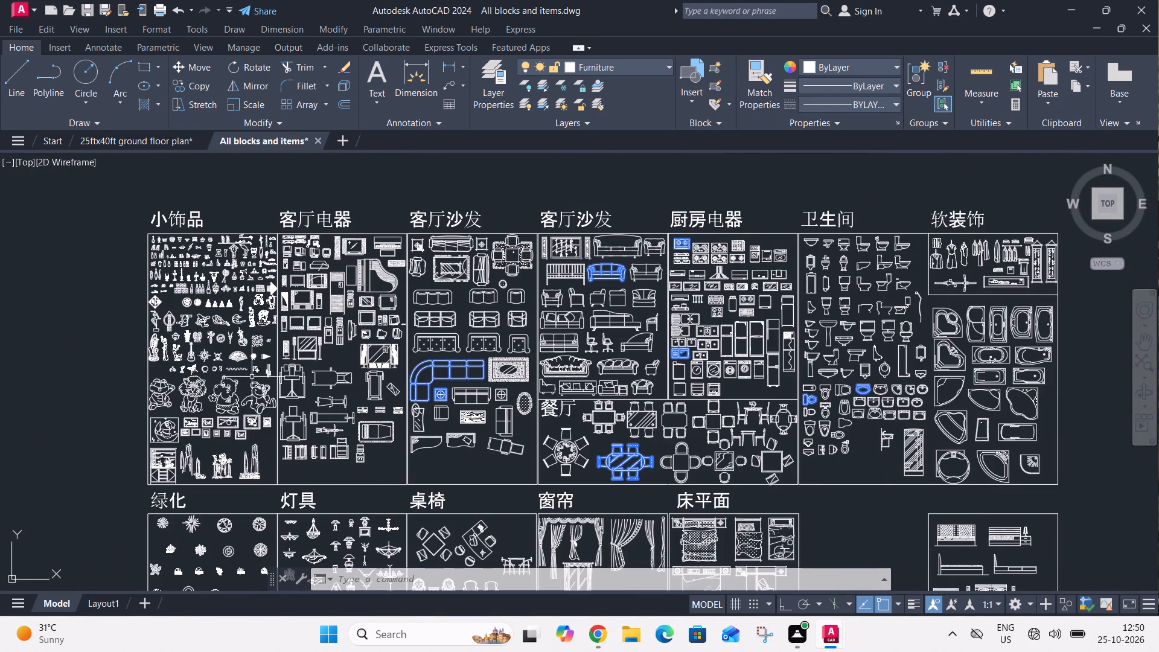
pyautogui.scroll(3, 182, 433)
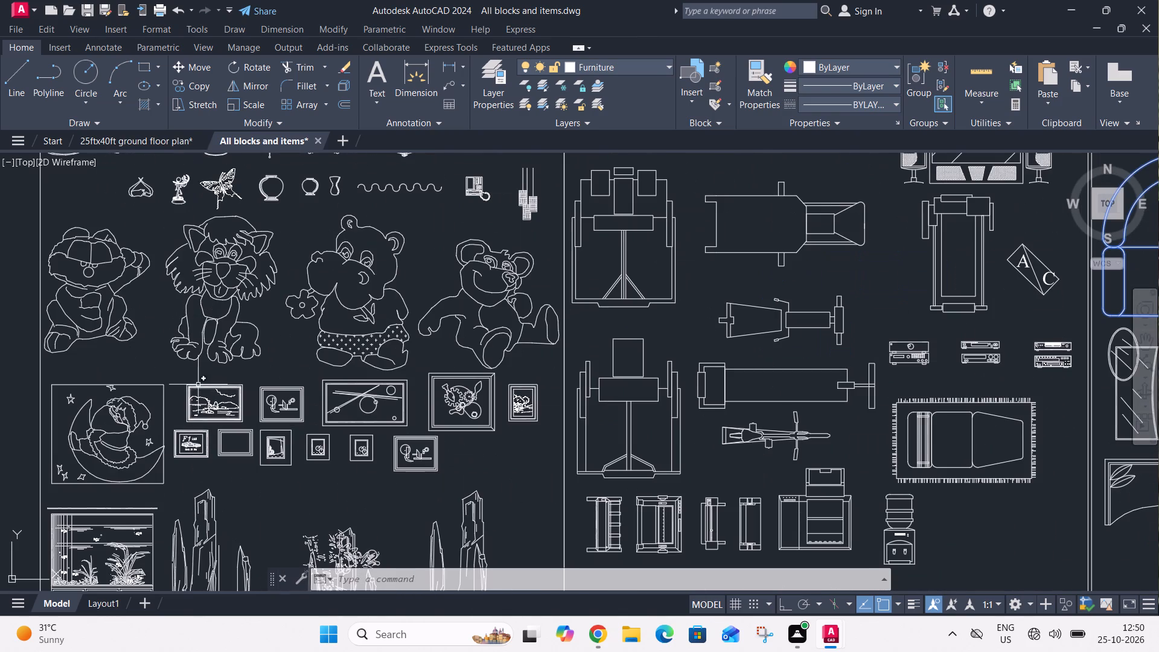
pyautogui.scroll(2, 174, 392)
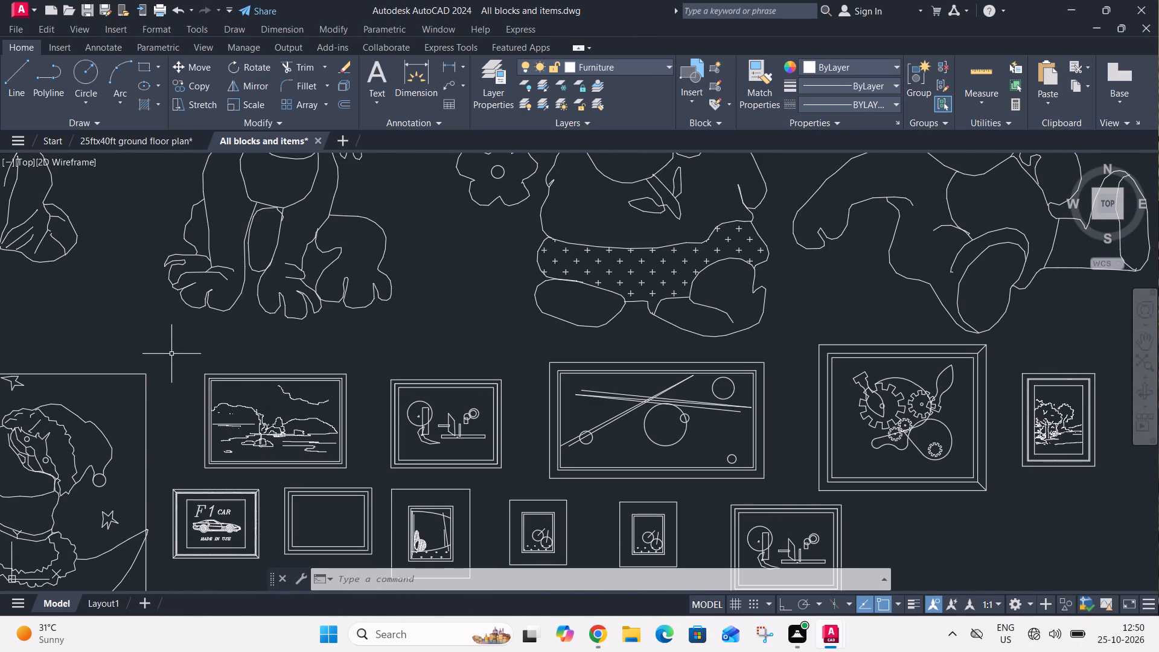
pyautogui.scroll(-4, 171, 353)
pyautogui.scroll(-3, 281, 323)
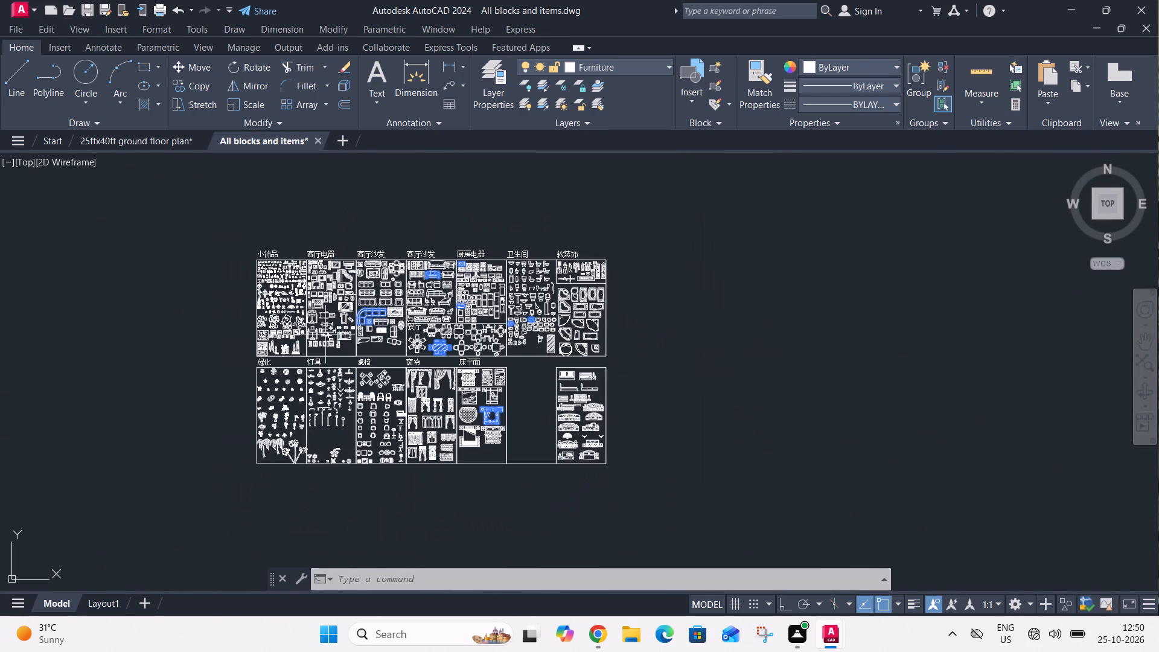
pyautogui.scroll(3, 400, 441)
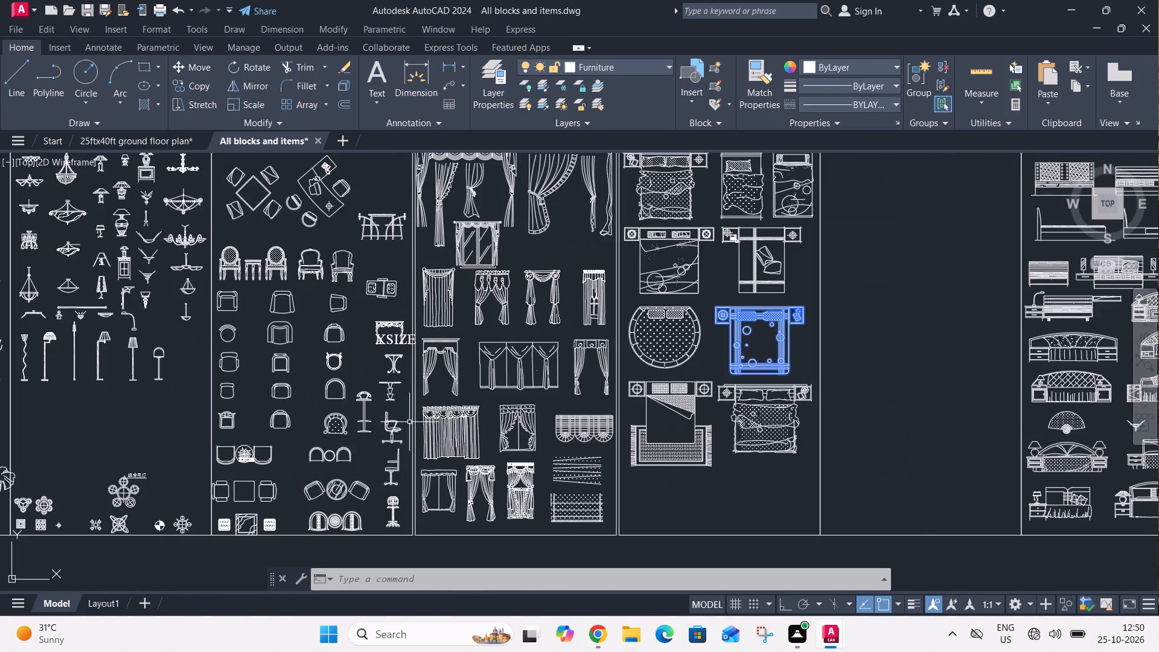
pyautogui.scroll(-2, 422, 398)
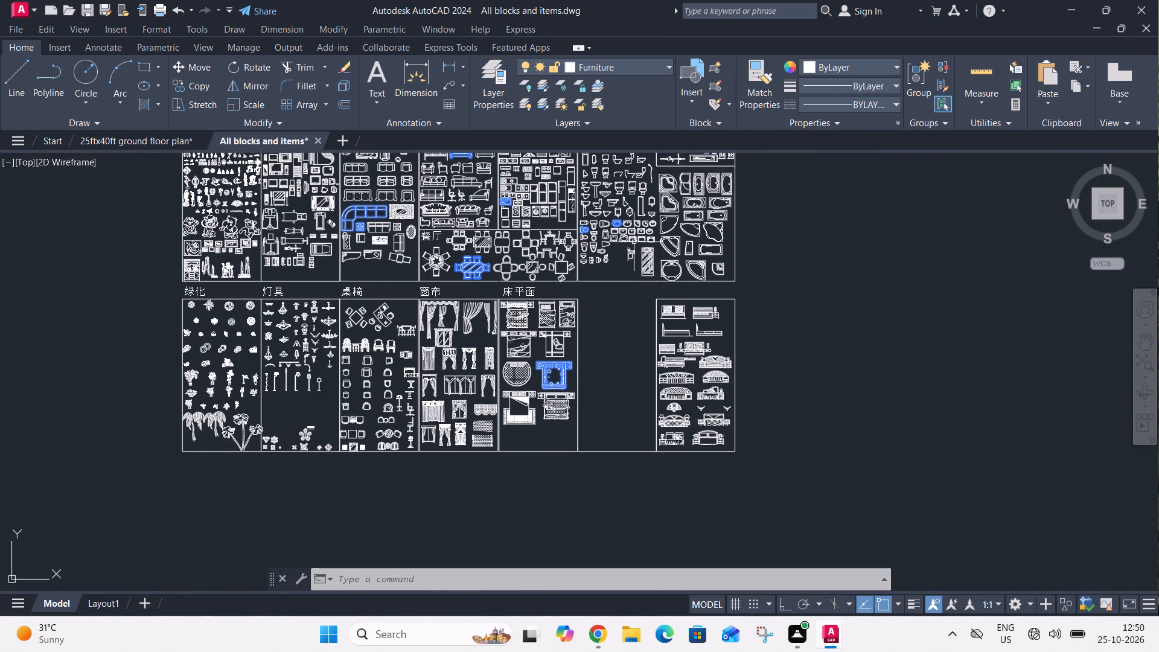
# Add the round washbasin at the end of the top basin row in the 卫生间 section to the selection.
pyautogui.scroll(3, 631, 215)
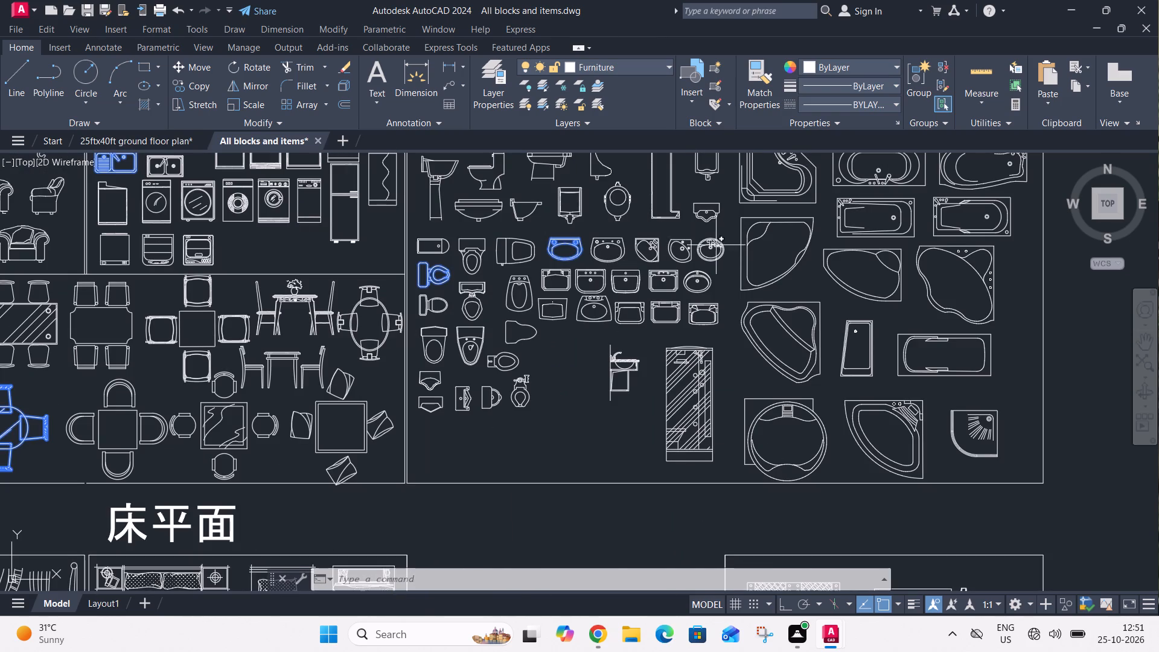
pyautogui.scroll(2, 696, 241)
pyautogui.click(695, 230)
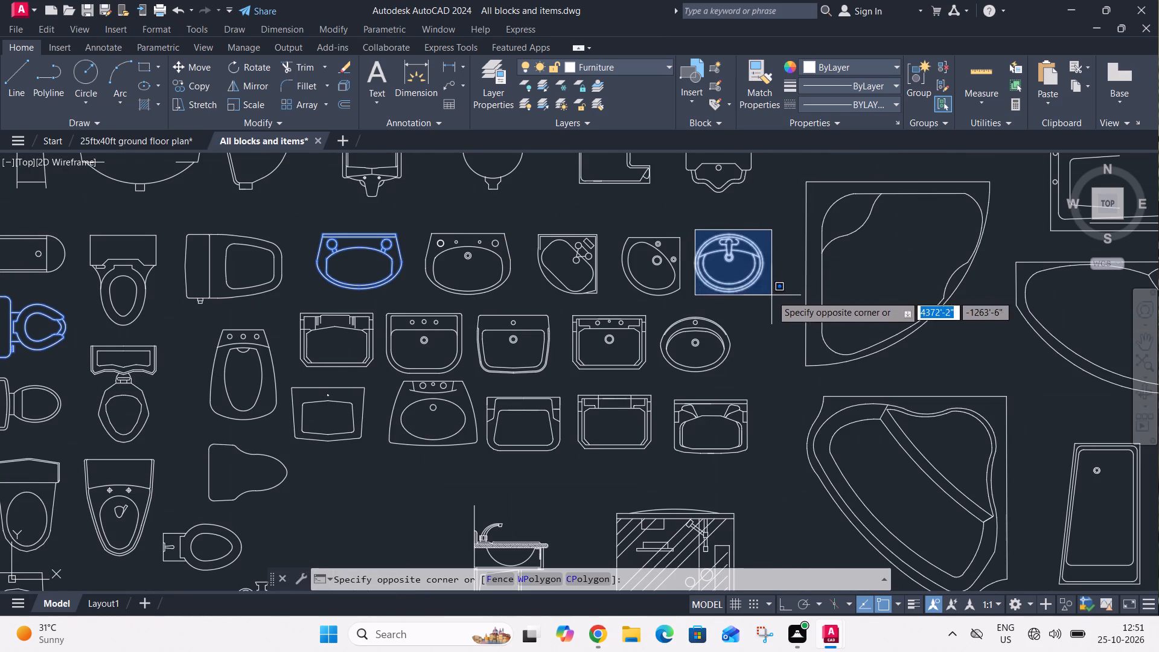
pyautogui.click(771, 295)
# Copy the selected library blocks and paste them beside the house plan in the 25ftx40ft ground floor plan drawing.
pyautogui.hotkey('ctrl', 'c')
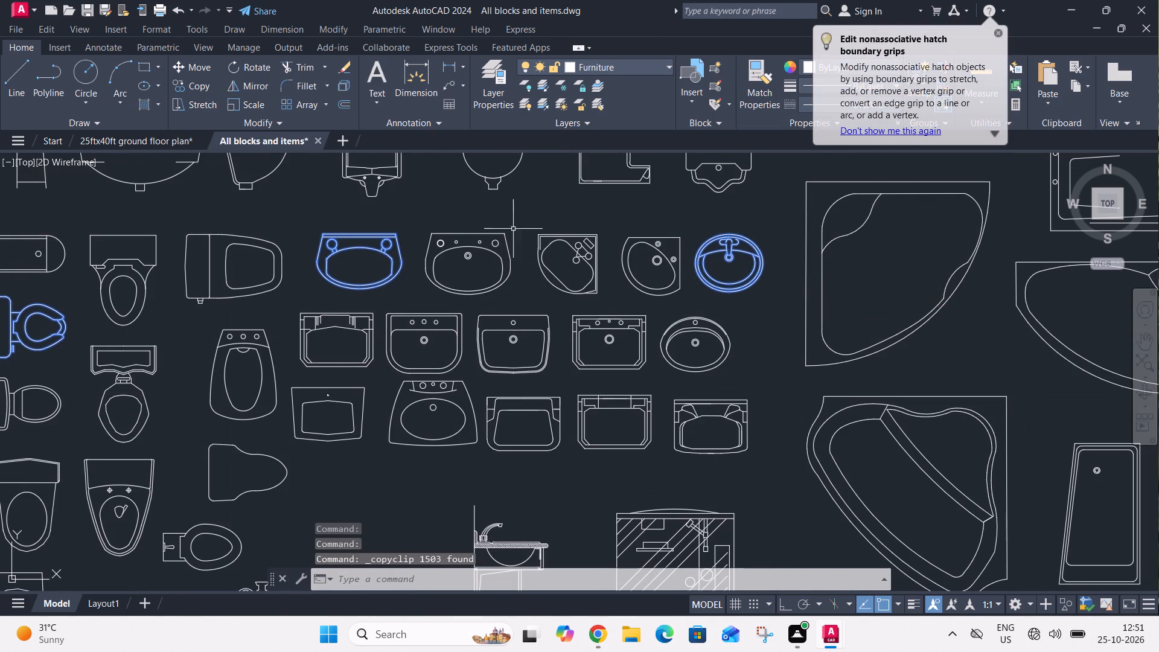
pyautogui.click(163, 142)
pyautogui.scroll(-1, 436, 401)
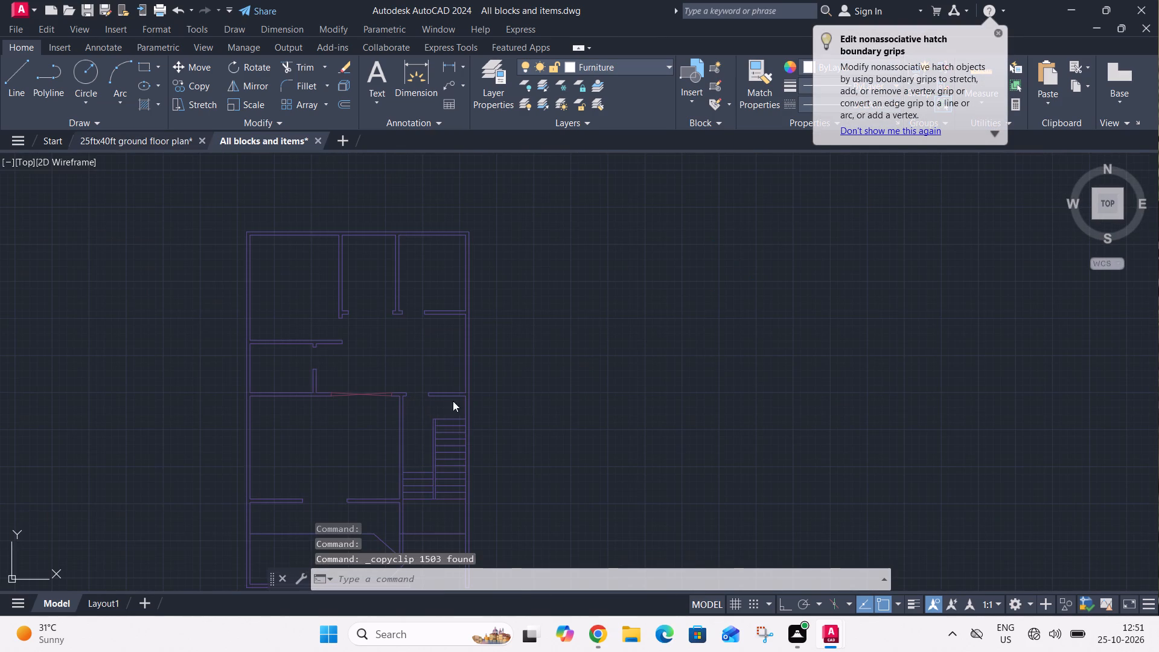
pyautogui.click(569, 392)
pyautogui.hotkey('ctrl', 'v')
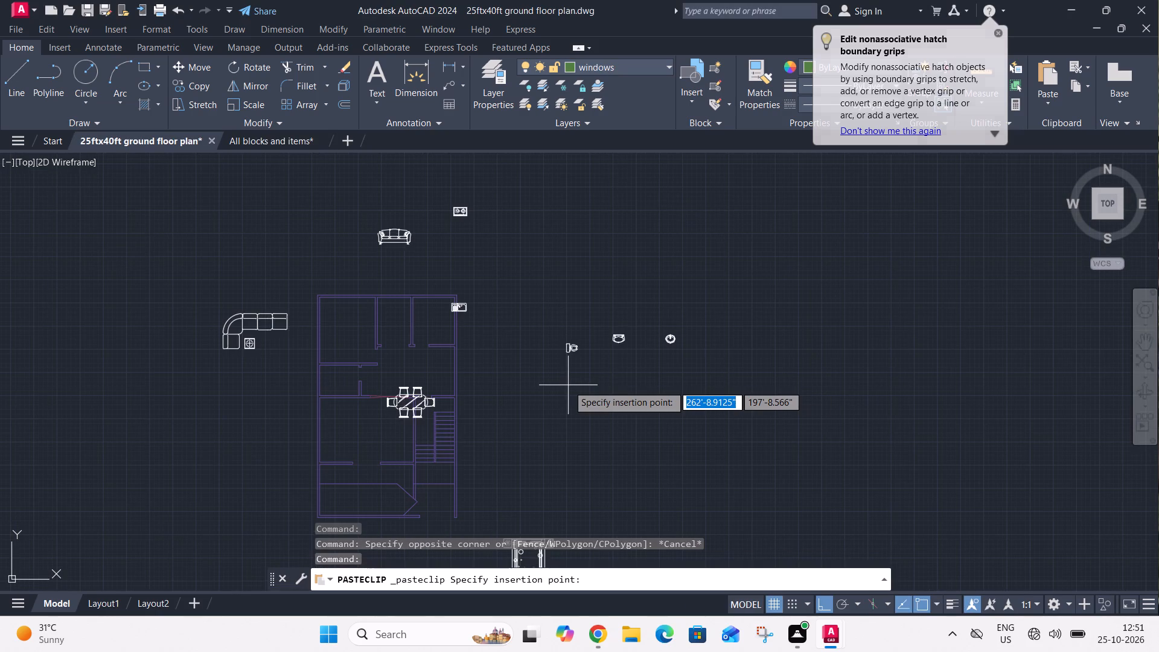
pyautogui.click(834, 363)
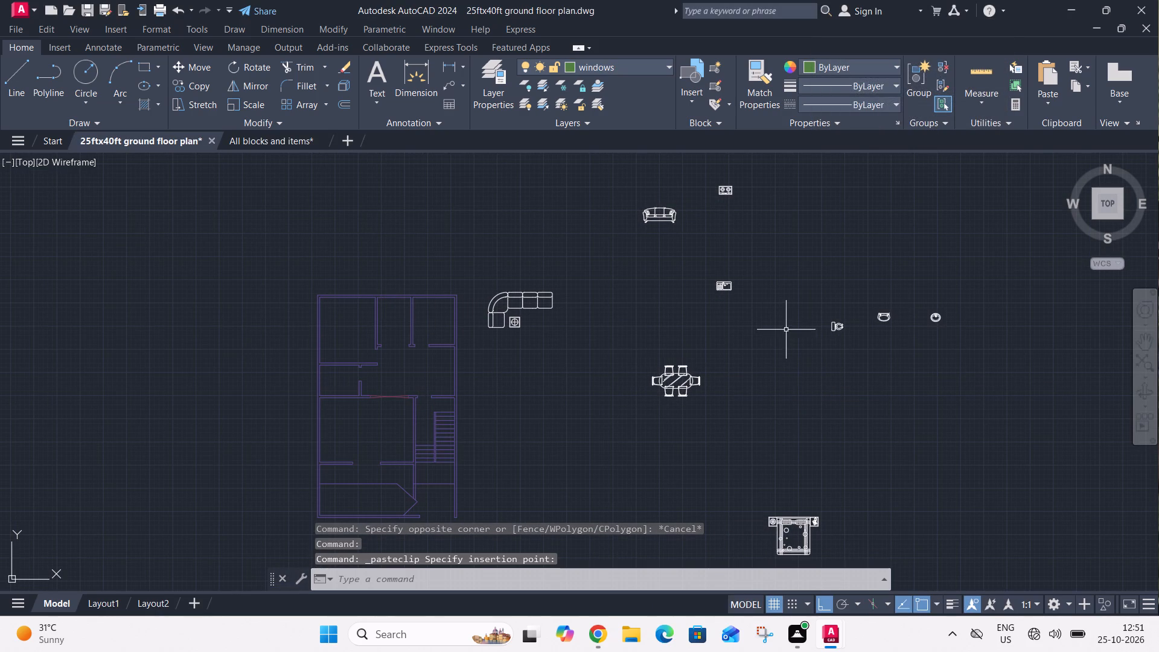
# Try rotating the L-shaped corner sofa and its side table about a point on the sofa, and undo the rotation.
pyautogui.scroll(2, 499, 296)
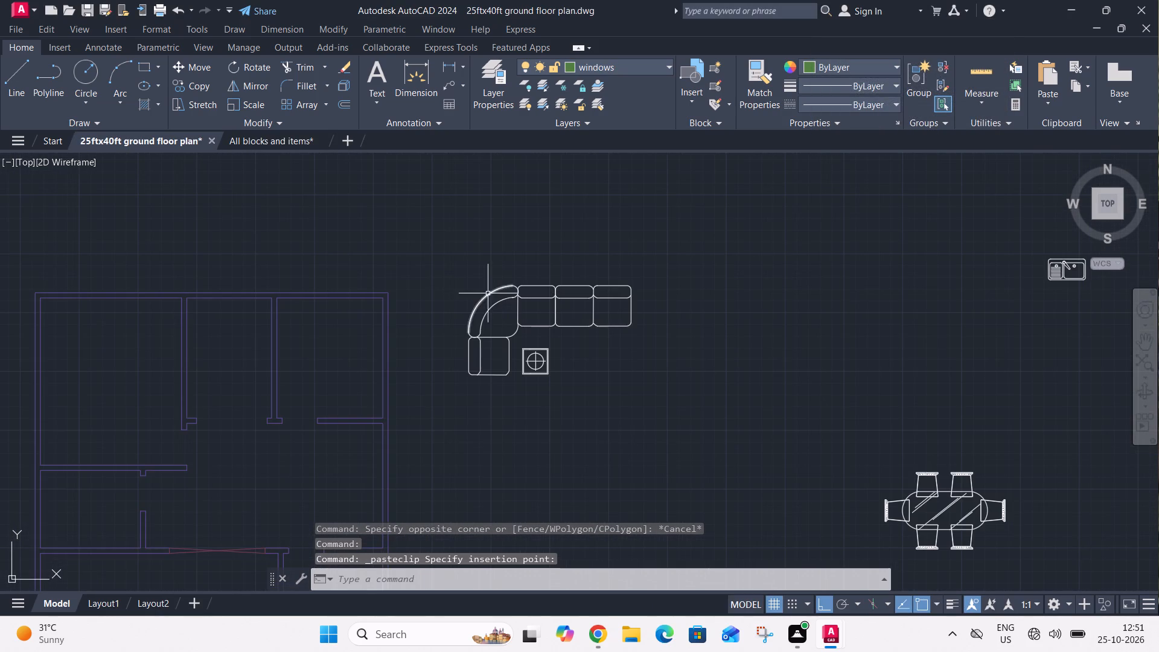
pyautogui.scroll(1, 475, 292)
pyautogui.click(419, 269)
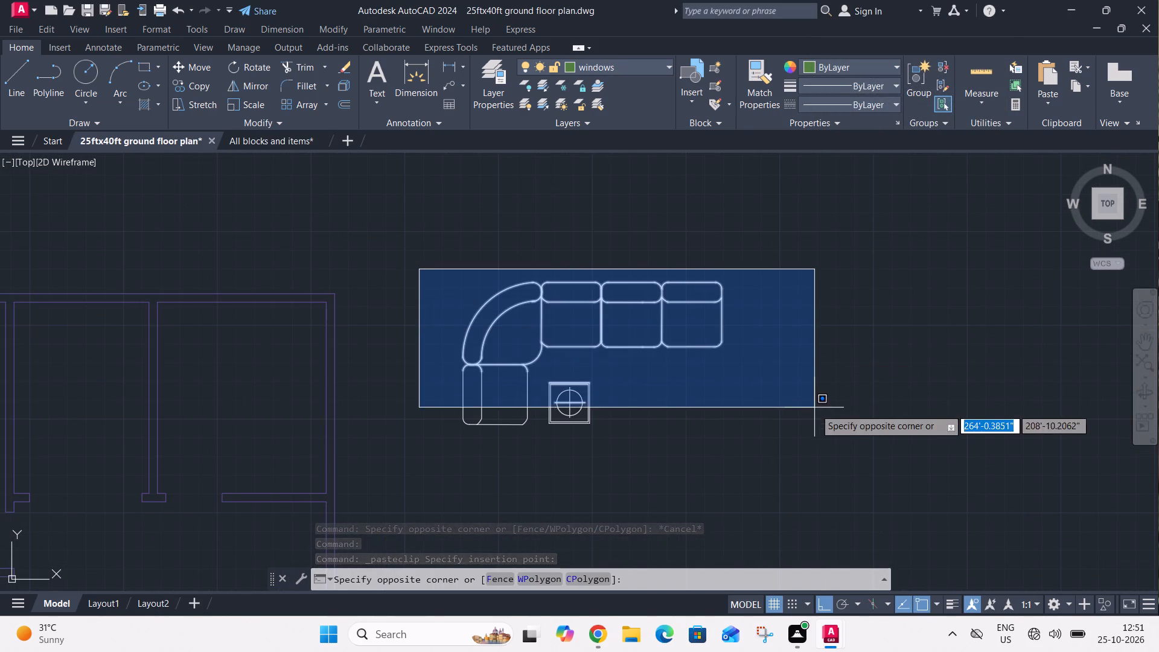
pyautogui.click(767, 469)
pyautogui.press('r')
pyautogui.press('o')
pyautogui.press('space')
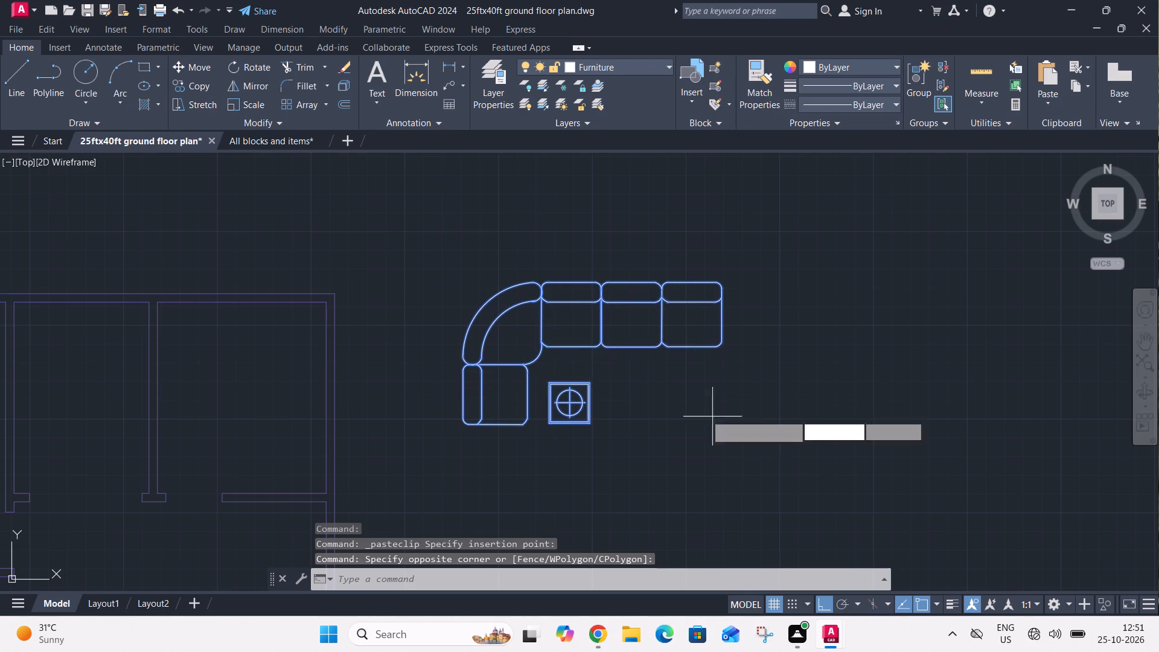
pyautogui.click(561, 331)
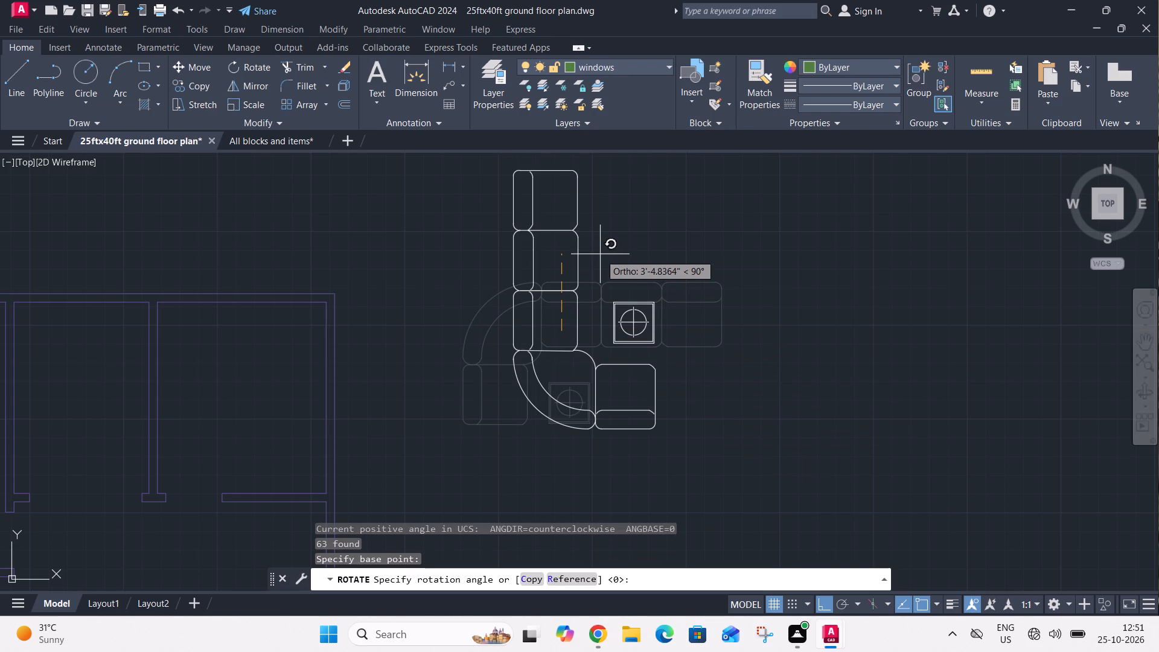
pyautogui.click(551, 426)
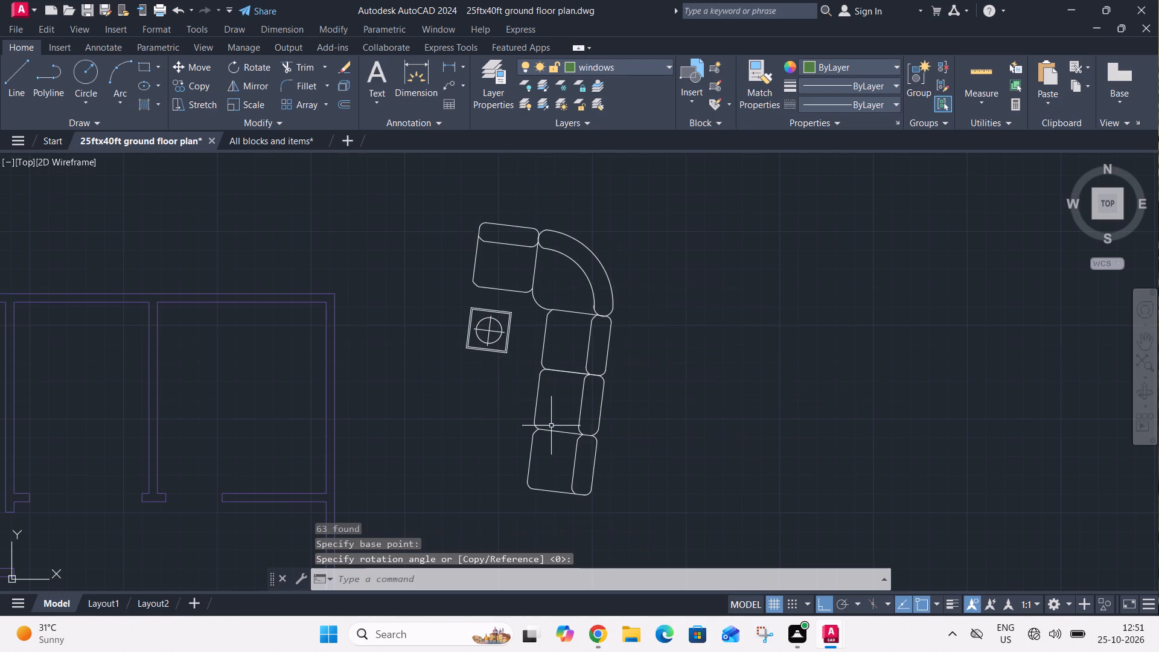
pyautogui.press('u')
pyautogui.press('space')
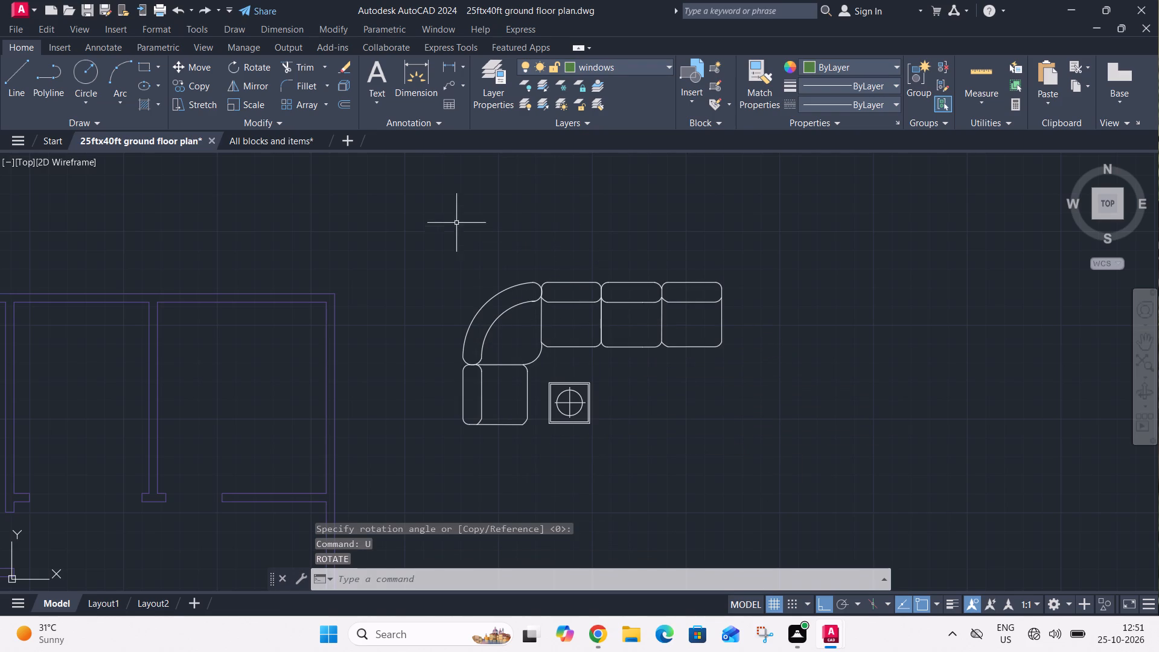
# Rotate the corner sofa and its side table 90° counterclockwise about the sofa's inner corner with Ortho on.
pyautogui.click(389, 229)
pyautogui.click(873, 513)
pyautogui.press('F8')
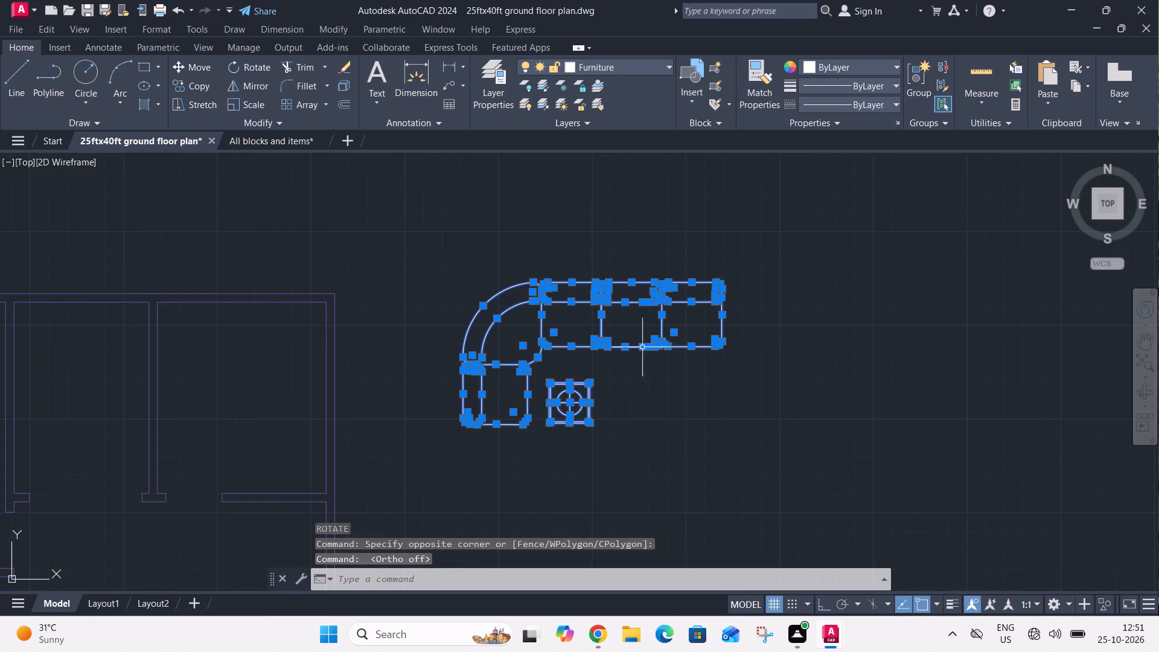
pyautogui.write('ro')
pyautogui.press('space')
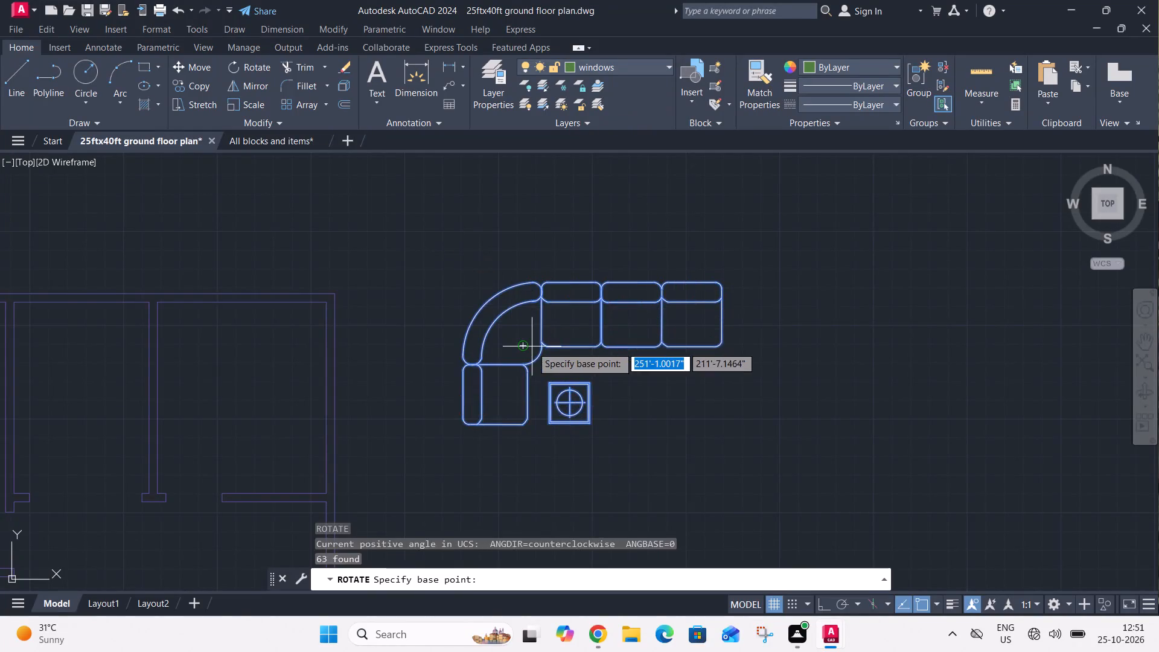
pyautogui.click(532, 347)
pyautogui.press('F8')
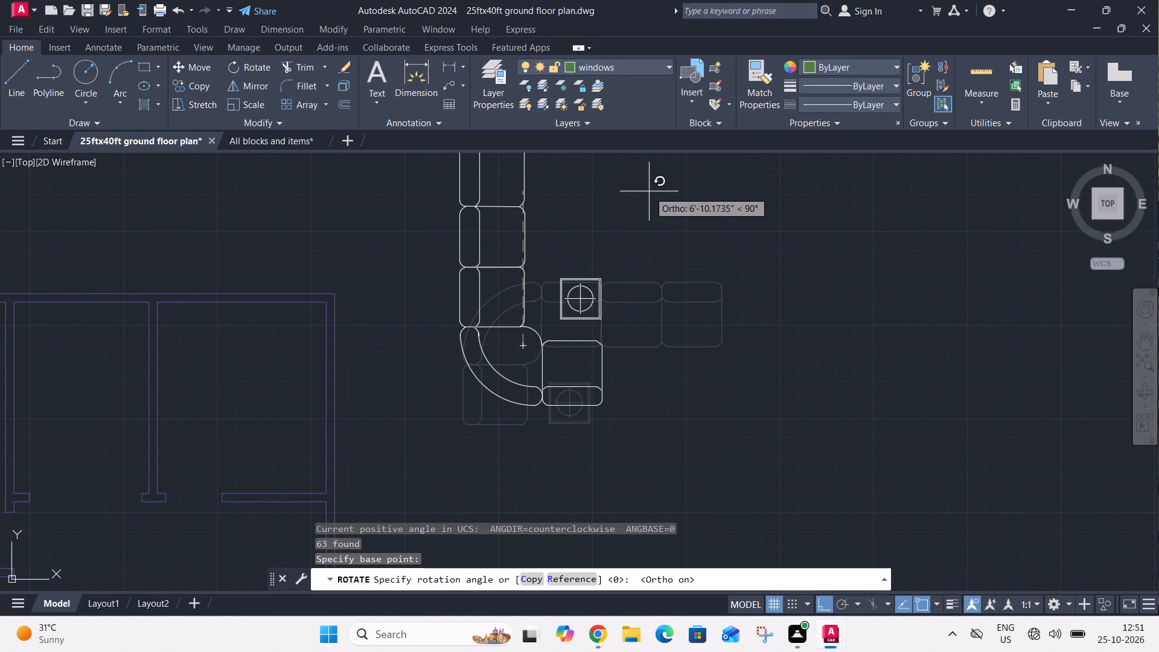
pyautogui.click(648, 190)
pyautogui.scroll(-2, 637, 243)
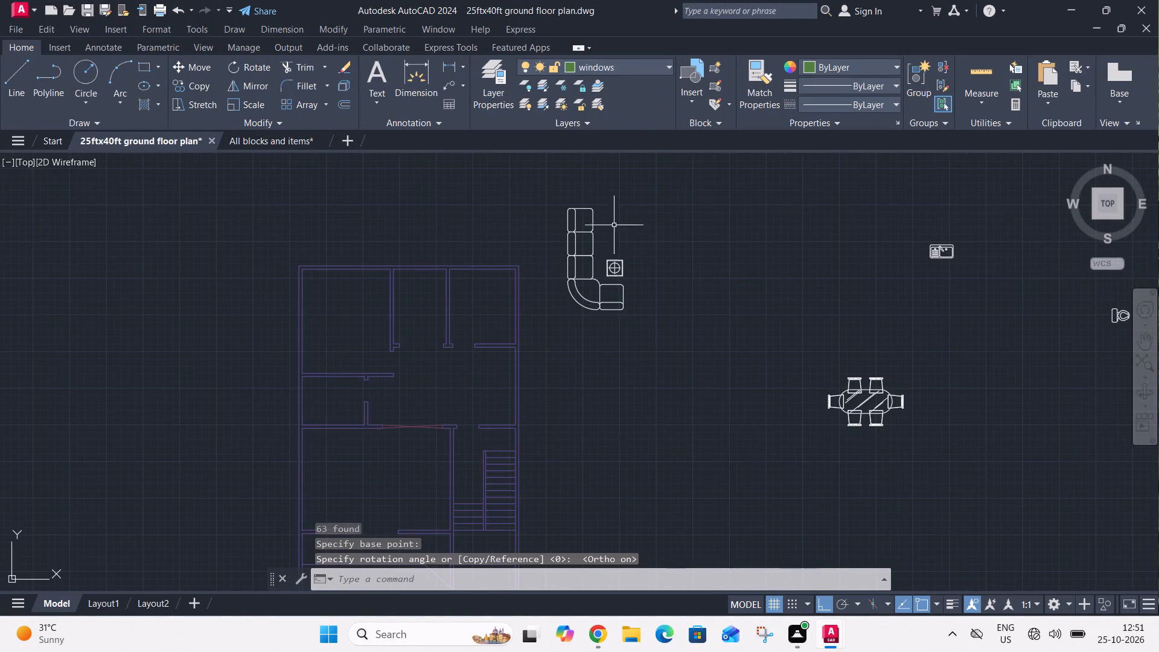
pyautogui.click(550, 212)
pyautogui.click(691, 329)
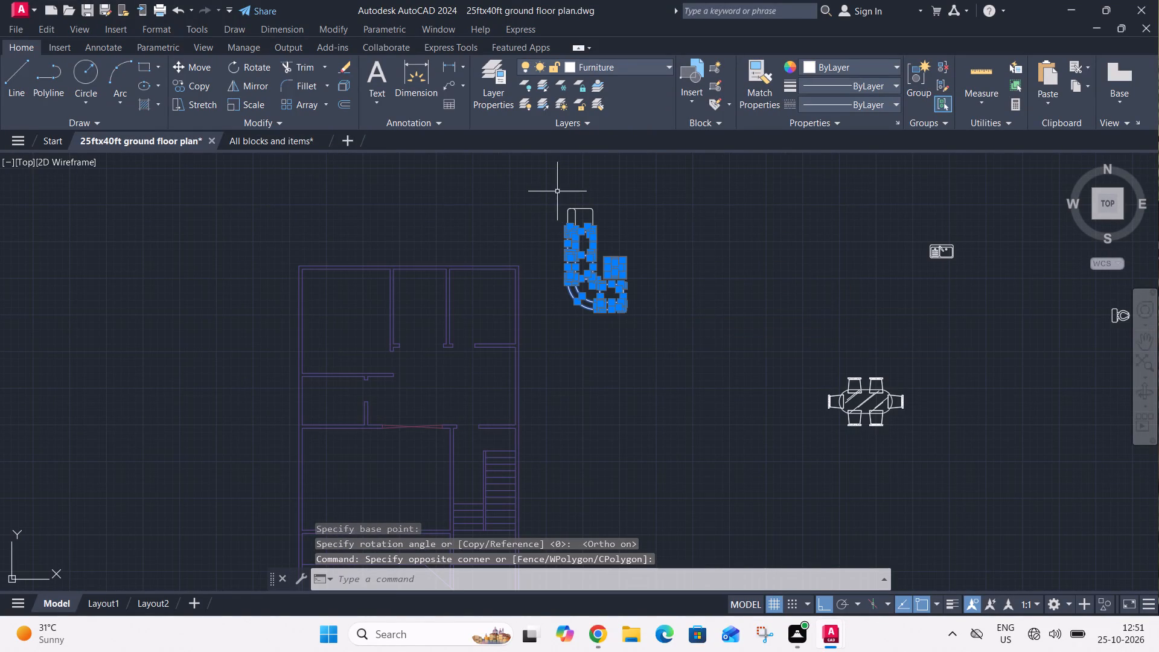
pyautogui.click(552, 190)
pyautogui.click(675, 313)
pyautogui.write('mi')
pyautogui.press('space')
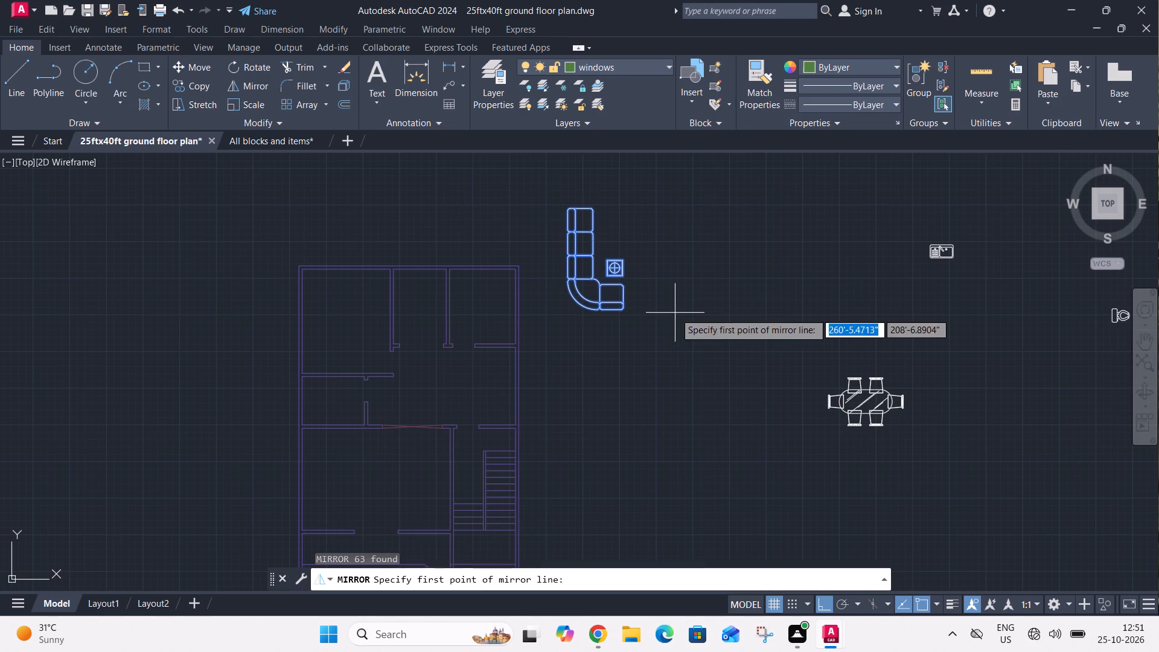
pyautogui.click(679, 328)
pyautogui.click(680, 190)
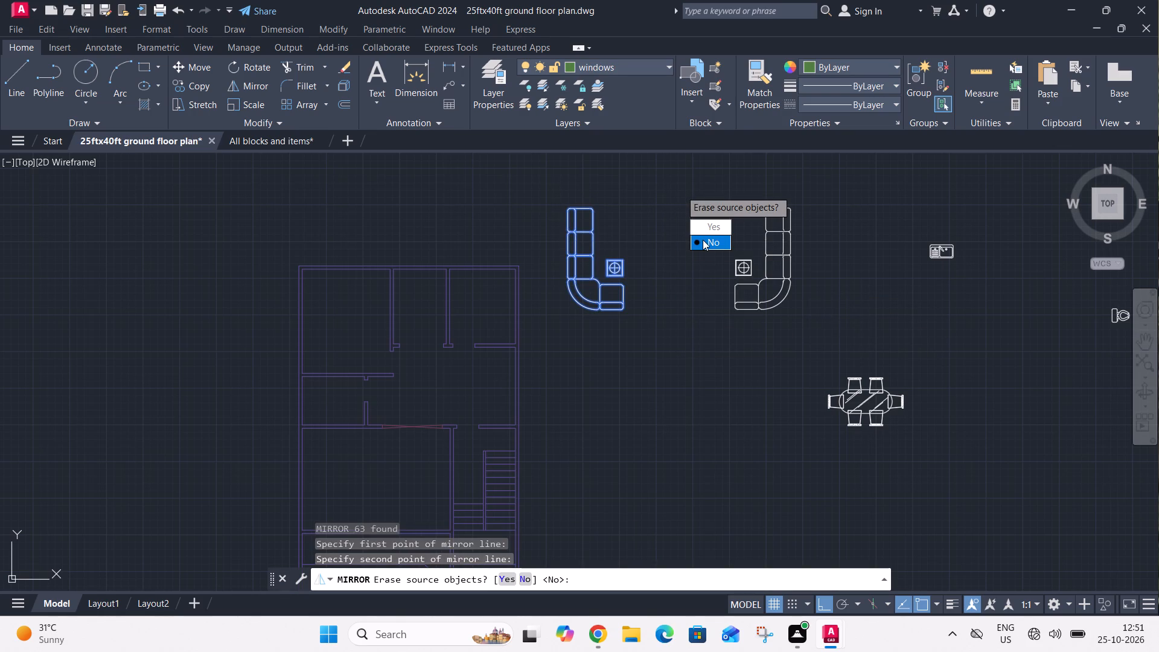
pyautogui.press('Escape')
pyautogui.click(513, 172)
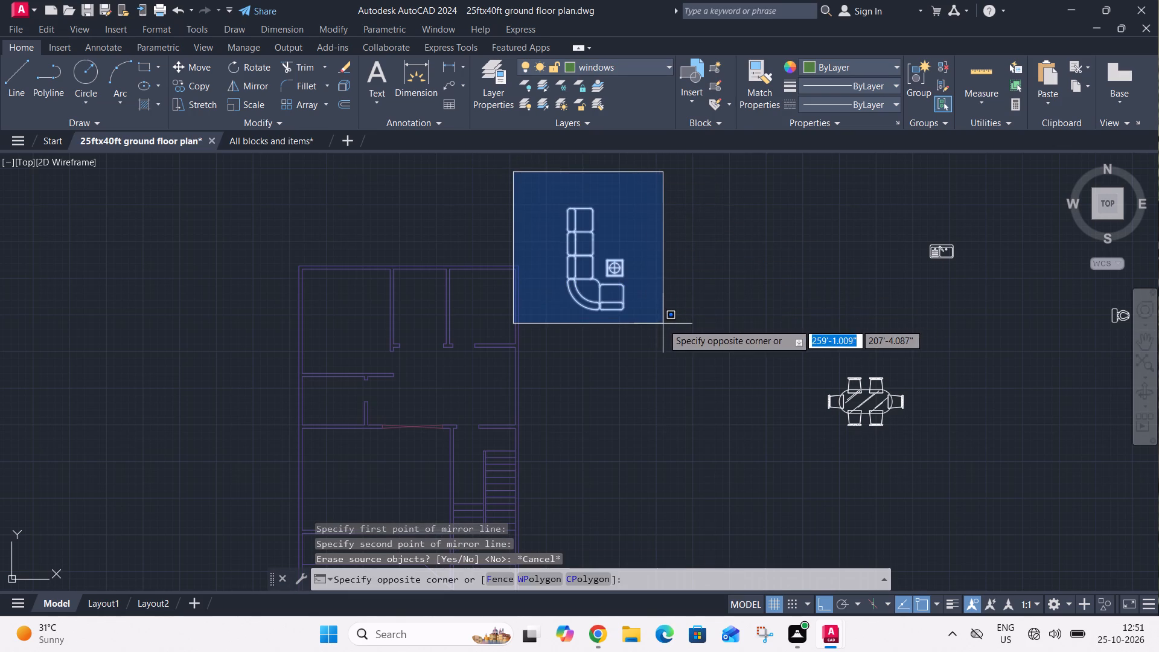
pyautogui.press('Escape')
# Rotate the L-shaped corner sofa and its side table 180° about the corner of the sofa's end seat.
pyautogui.click(551, 200)
pyautogui.click(697, 370)
pyautogui.press('r')
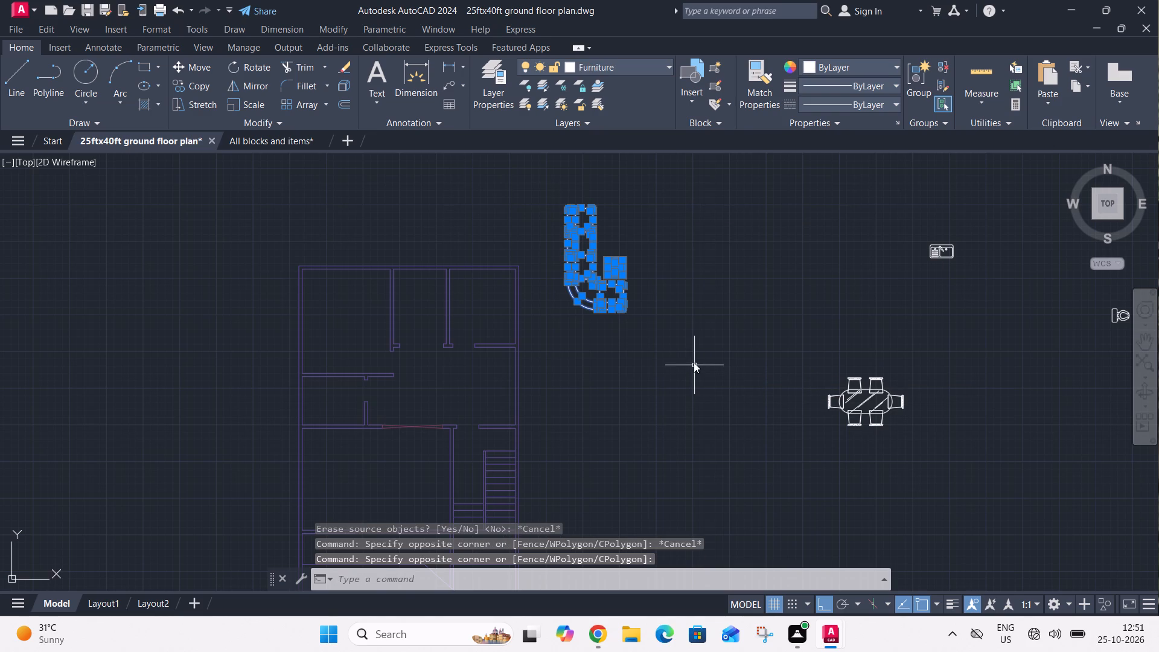
pyautogui.press('o')
pyautogui.press('space')
pyautogui.click(622, 304)
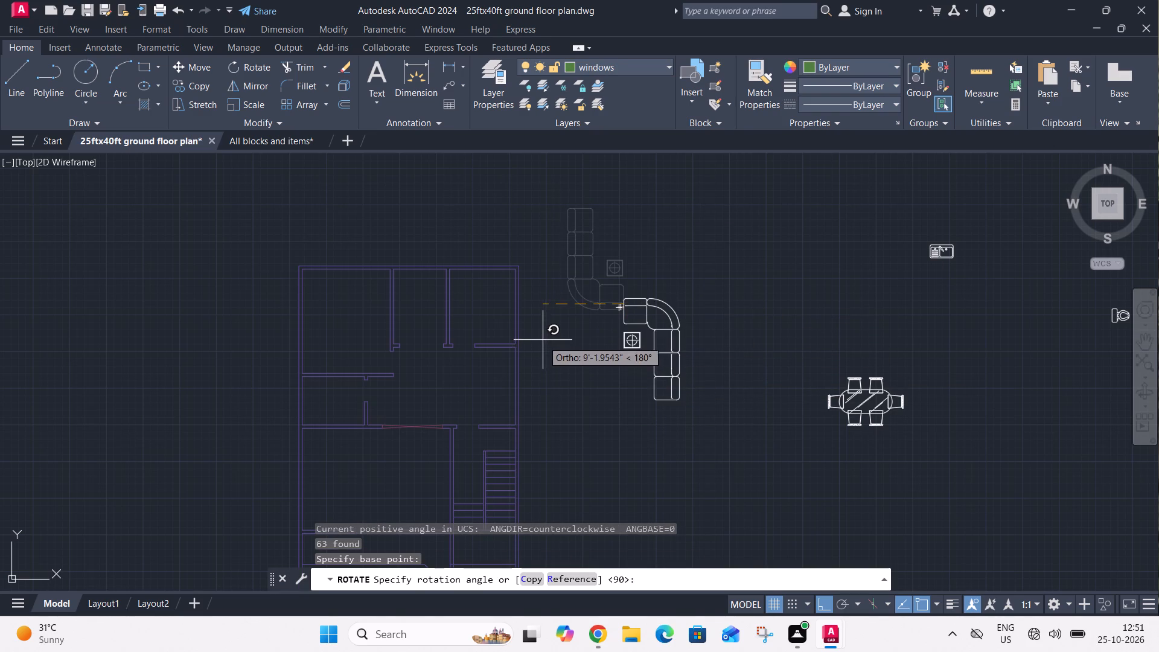
pyautogui.click(559, 328)
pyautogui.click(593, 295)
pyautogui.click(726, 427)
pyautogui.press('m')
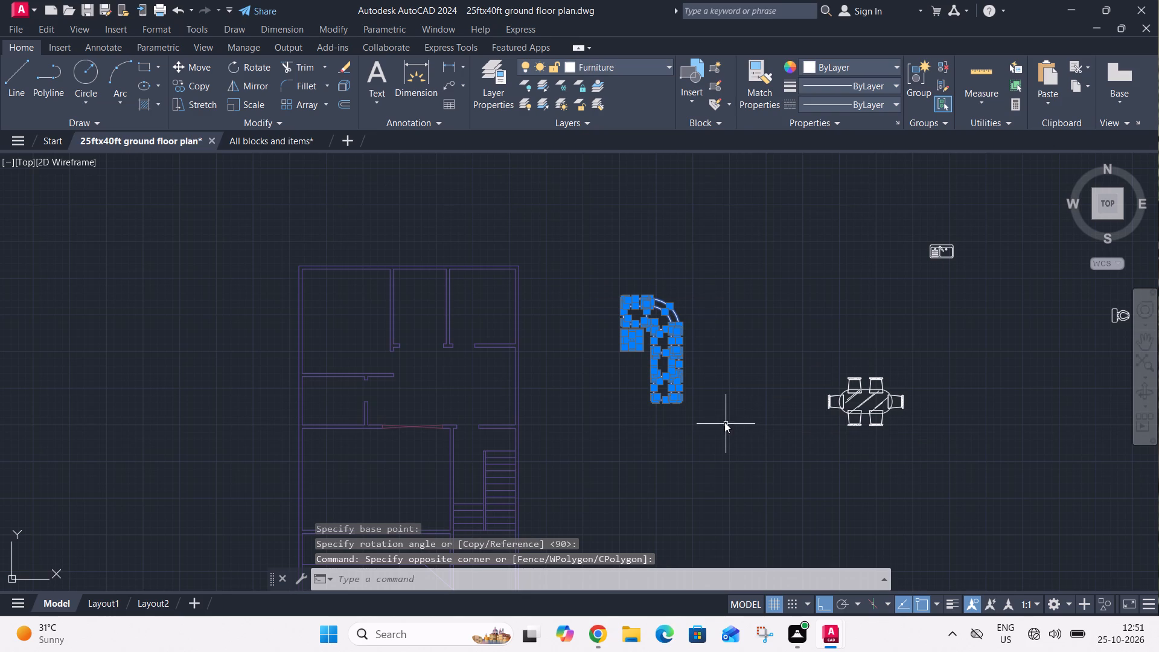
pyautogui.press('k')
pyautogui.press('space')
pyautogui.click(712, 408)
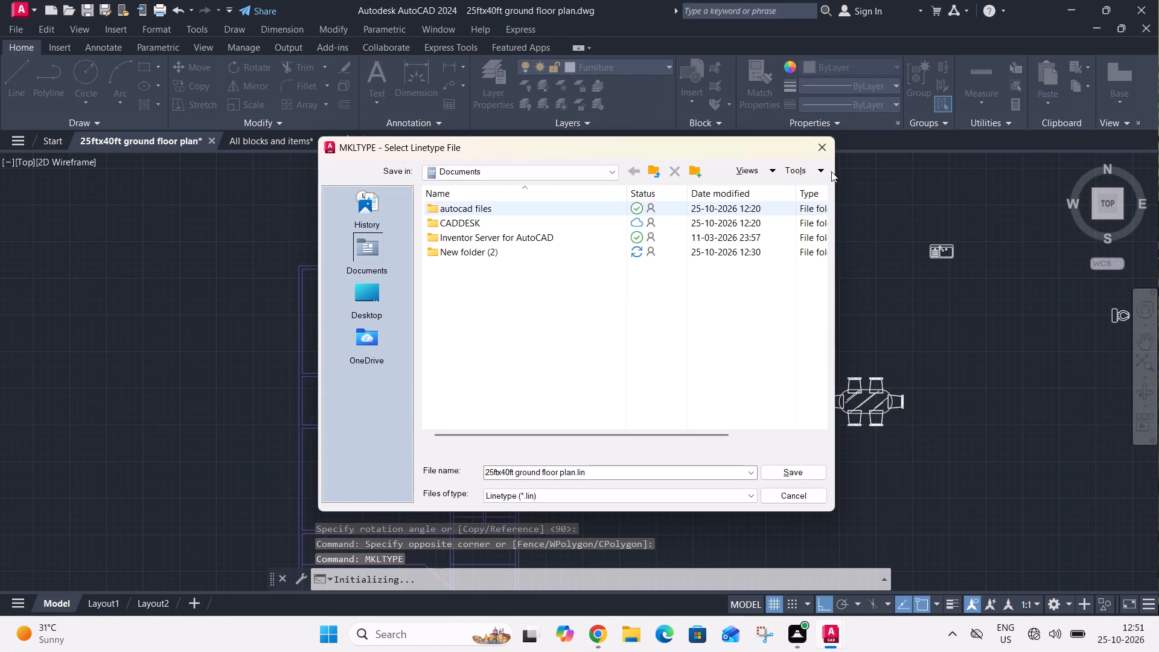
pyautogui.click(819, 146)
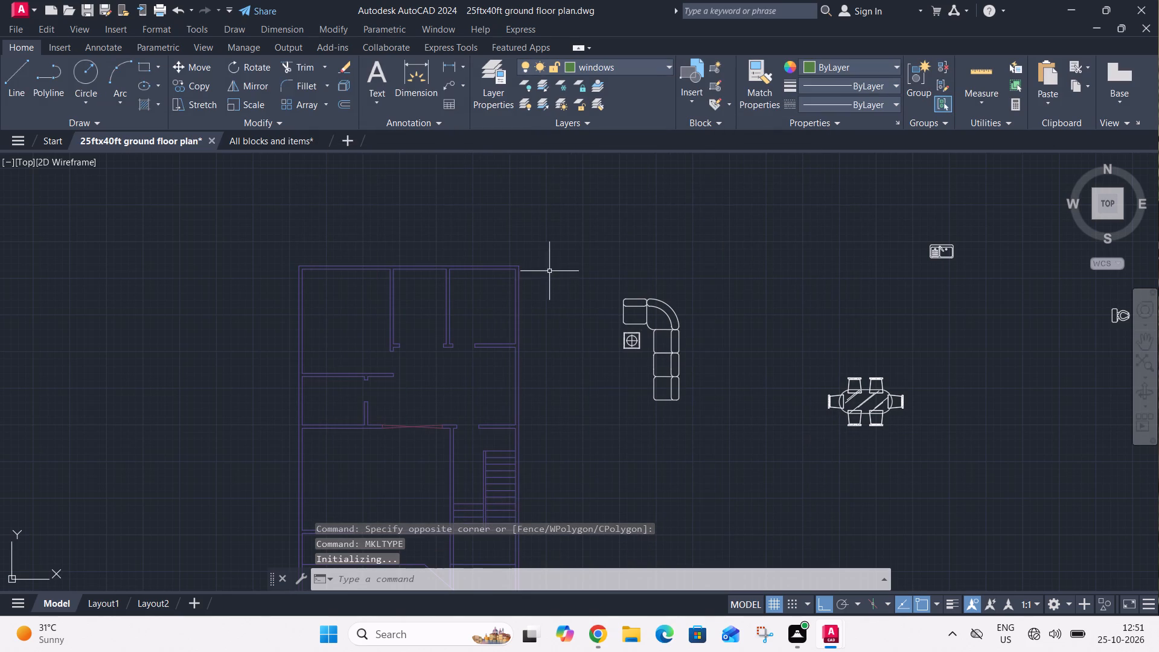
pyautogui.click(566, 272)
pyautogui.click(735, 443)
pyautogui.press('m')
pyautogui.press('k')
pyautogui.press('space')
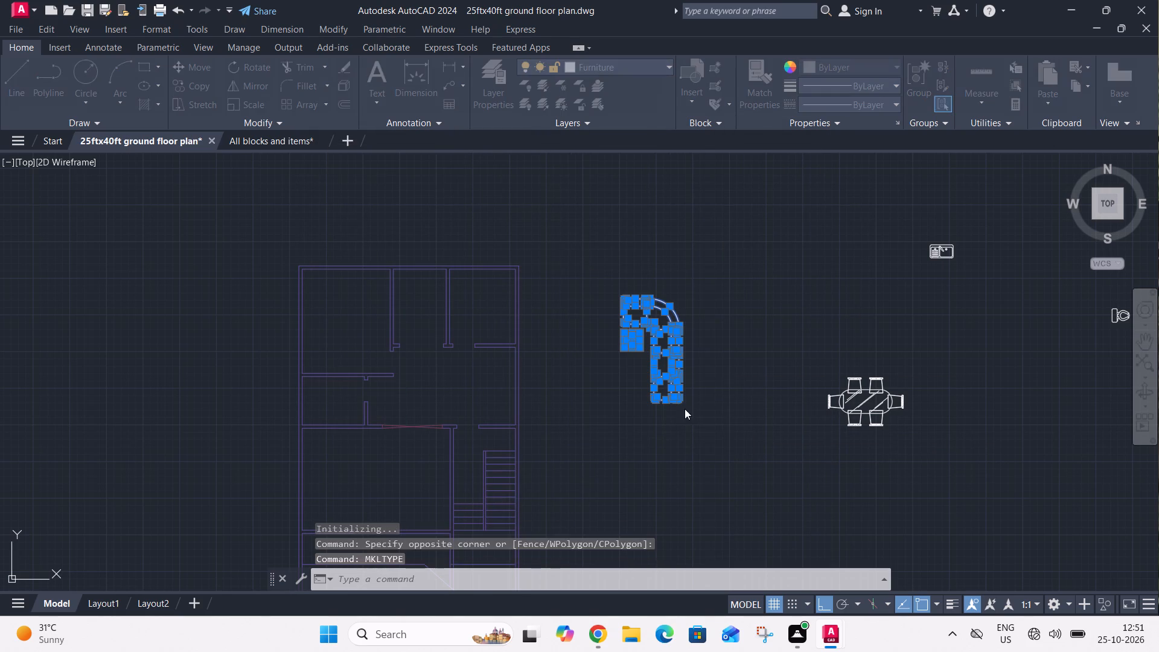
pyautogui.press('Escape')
# Mirror the corner sofa and its side table across a vertical line beside the sofa's long run, erasing the source objects.
pyautogui.click(590, 281)
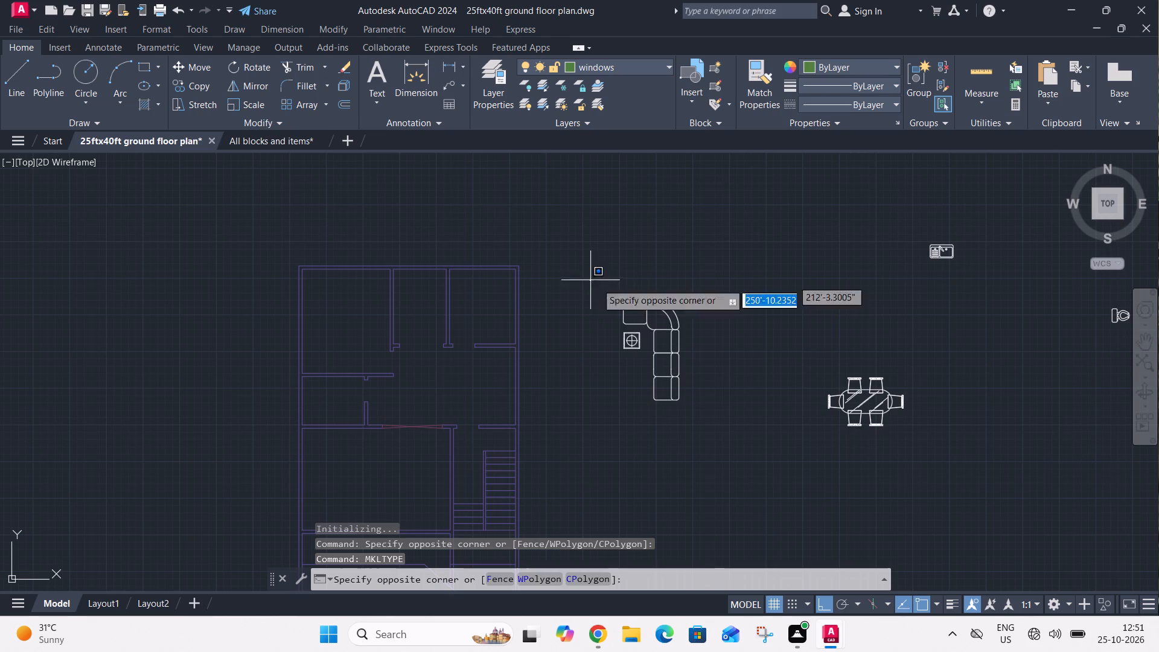
pyautogui.click(750, 451)
pyautogui.press('m')
pyautogui.press('k')
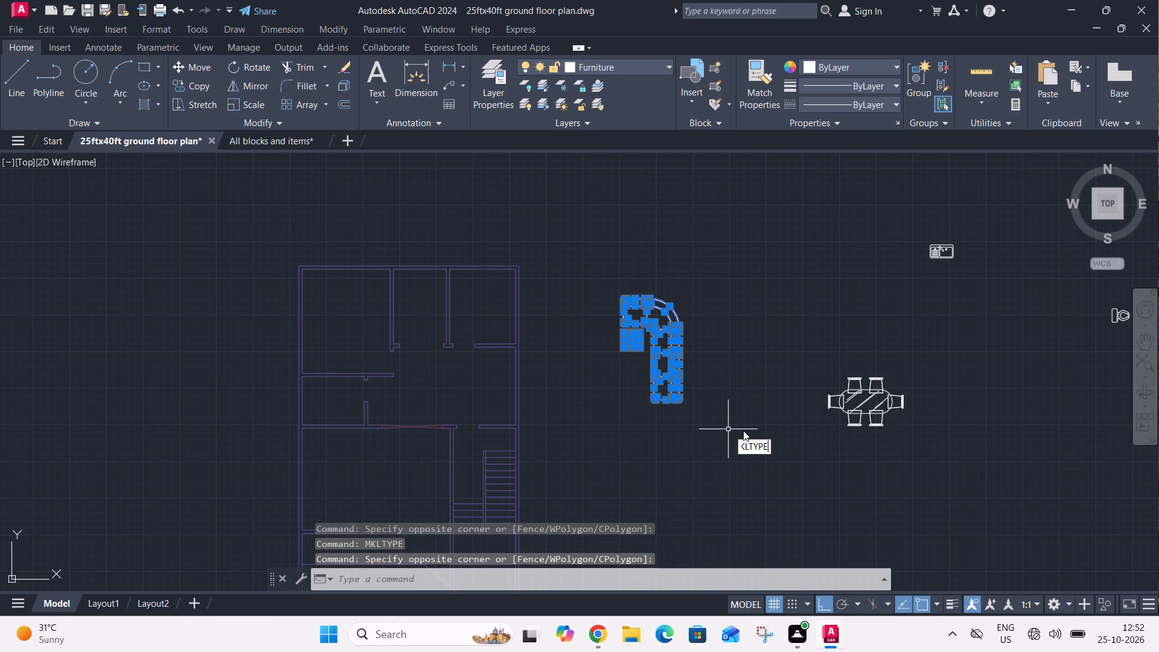
pyautogui.press('BackSpace')
pyautogui.press('BackSpace')
pyautogui.press('i')
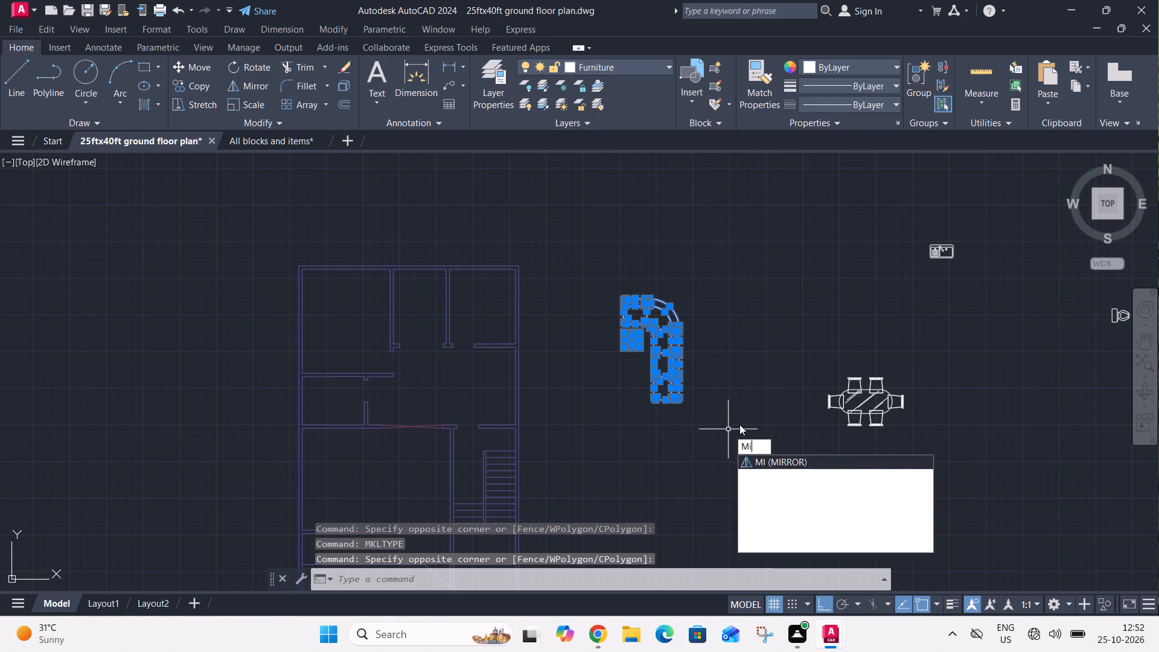
pyautogui.press('space')
pyautogui.click(689, 421)
pyautogui.click(704, 265)
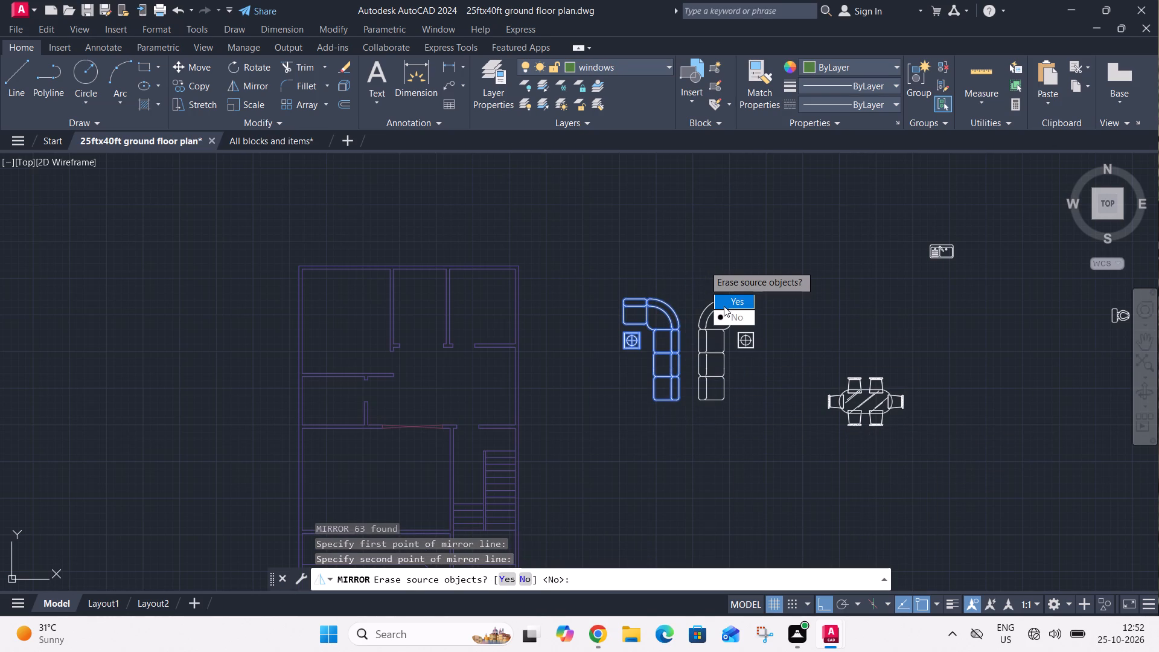
pyautogui.moveTo(724, 306); pyautogui.dragTo(704, 265)
# Move the mirrored corner sofa and side table to the empty area just west of the house plan with Ortho off.
pyautogui.click(641, 266)
pyautogui.click(787, 422)
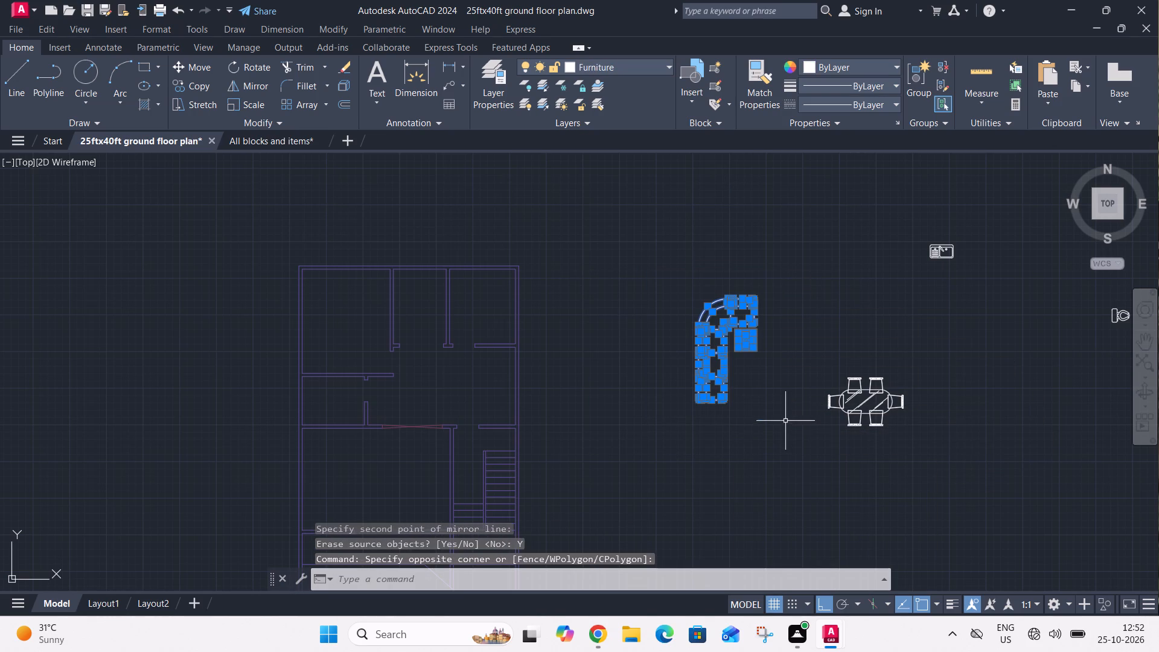
pyautogui.press('m')
pyautogui.press('space')
pyautogui.click(701, 349)
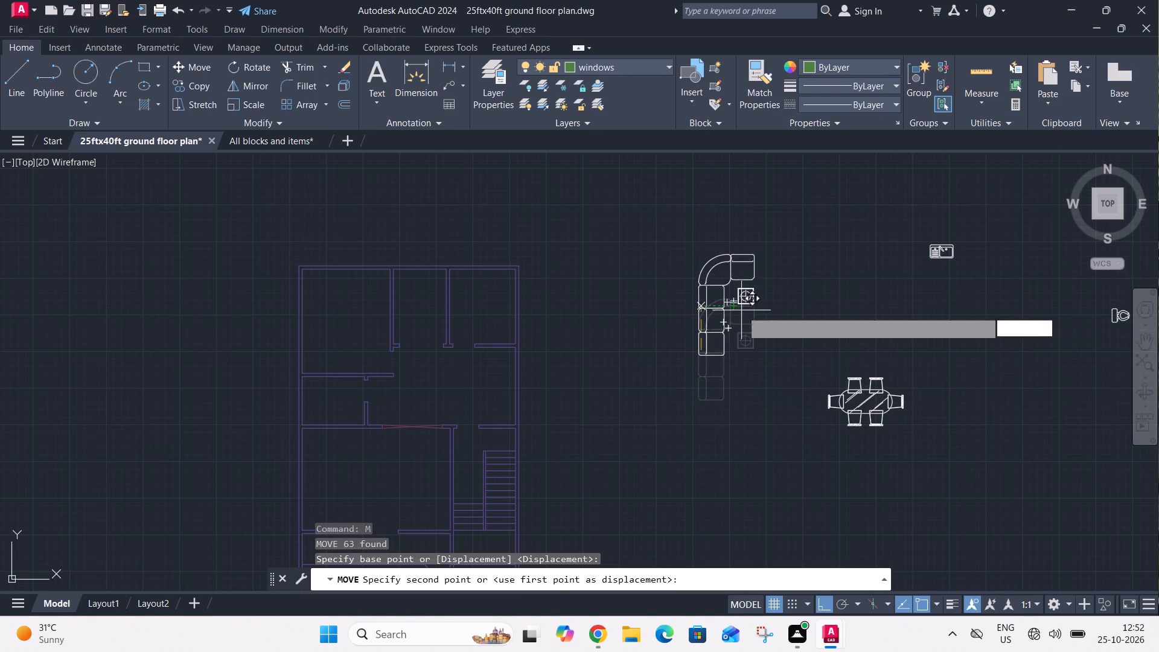
pyautogui.press('F8')
pyautogui.moveTo(352, 473); pyautogui.dragTo(357, 468, button='middle')
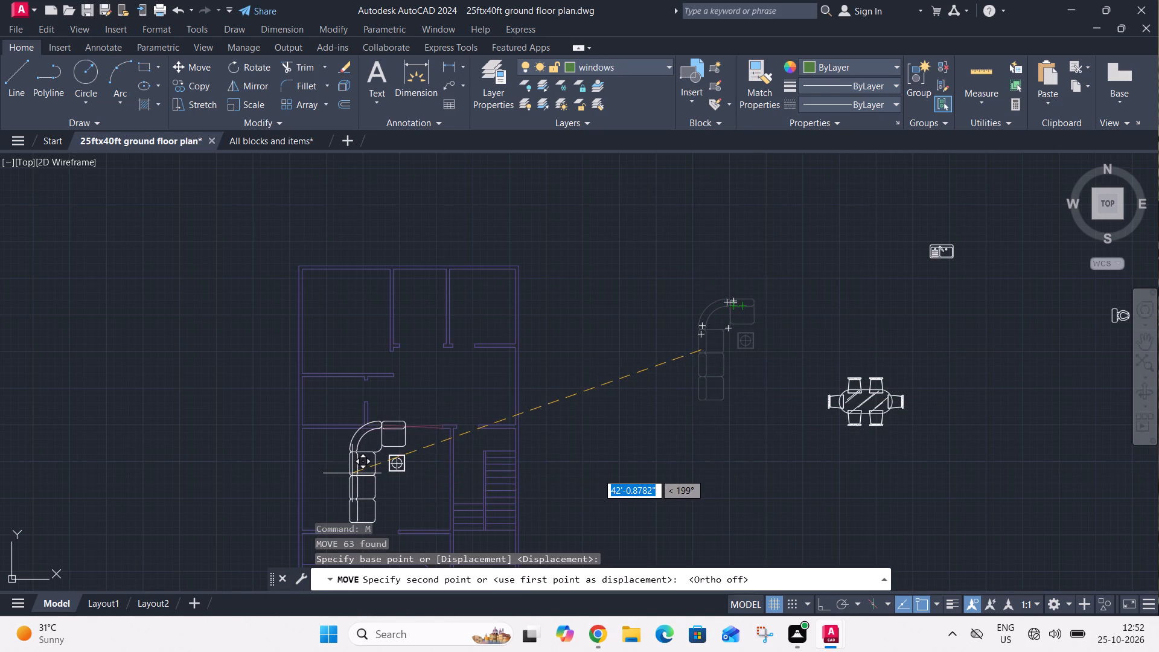
pyautogui.moveTo(357, 468); pyautogui.dragTo(476, 380, button='middle')
pyautogui.scroll(3, 450, 393)
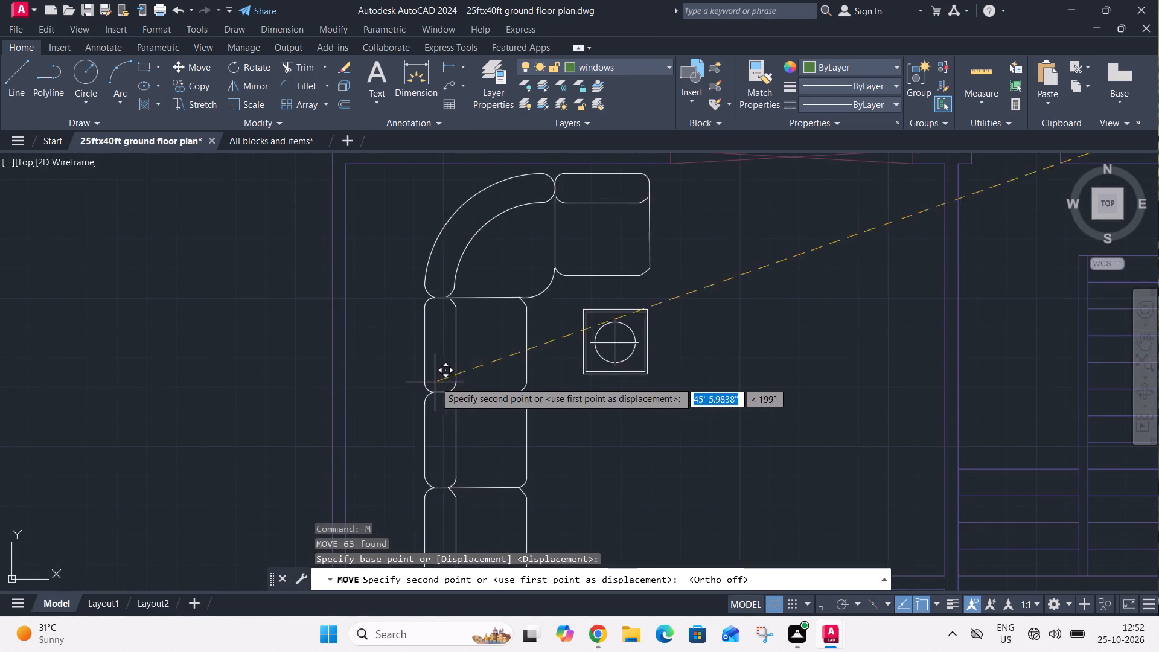
pyautogui.scroll(-4, 443, 377)
pyautogui.click(351, 369)
# Scale down the corner sofa and its side table freehand about a base point on the sofa.
pyautogui.moveTo(332, 325); pyautogui.dragTo(332, 331)
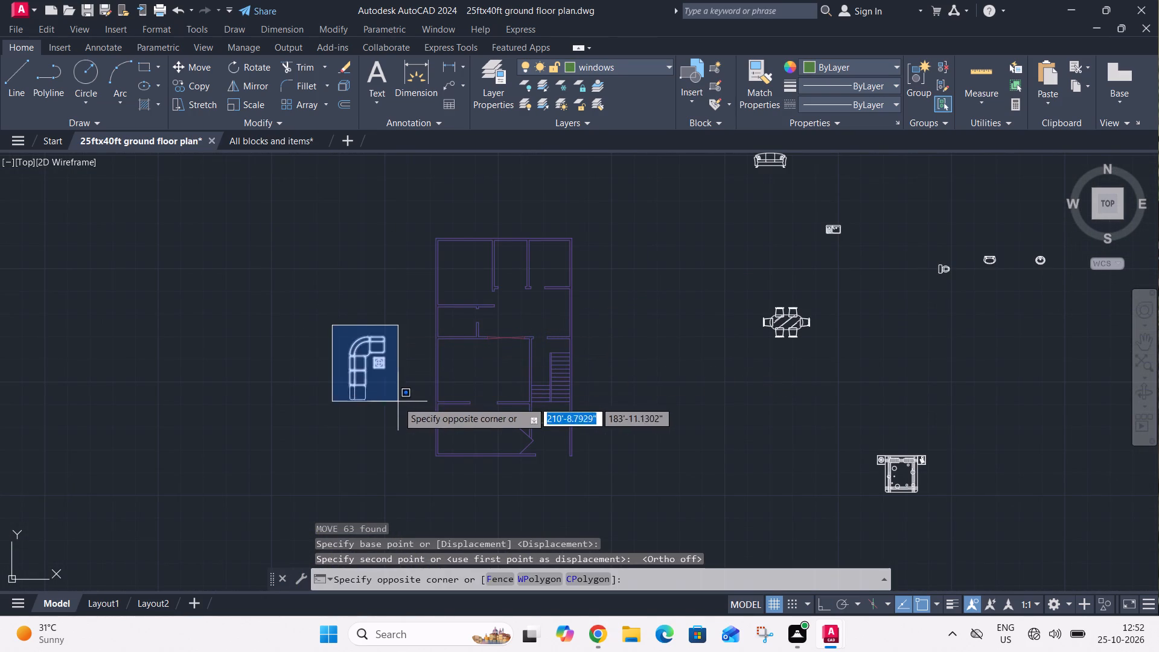
pyautogui.click(400, 404)
pyautogui.press('s')
pyautogui.press('c')
pyautogui.press('space')
pyautogui.click(362, 360)
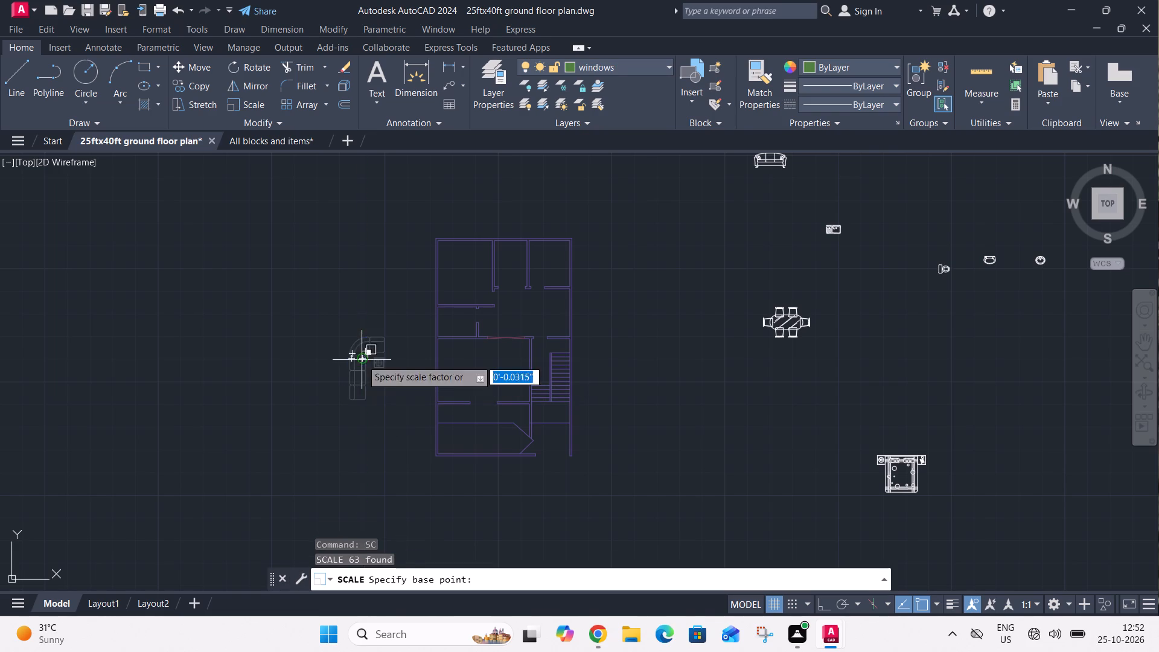
pyautogui.scroll(1, 364, 339)
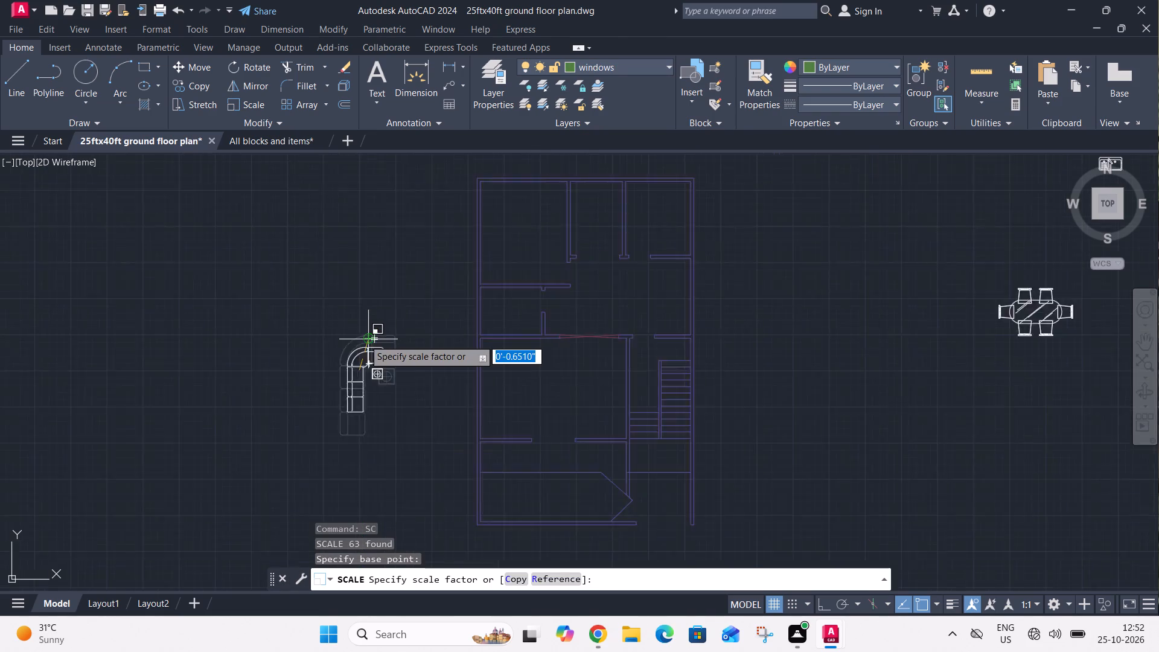
pyautogui.scroll(1, 364, 339)
pyautogui.click(363, 331)
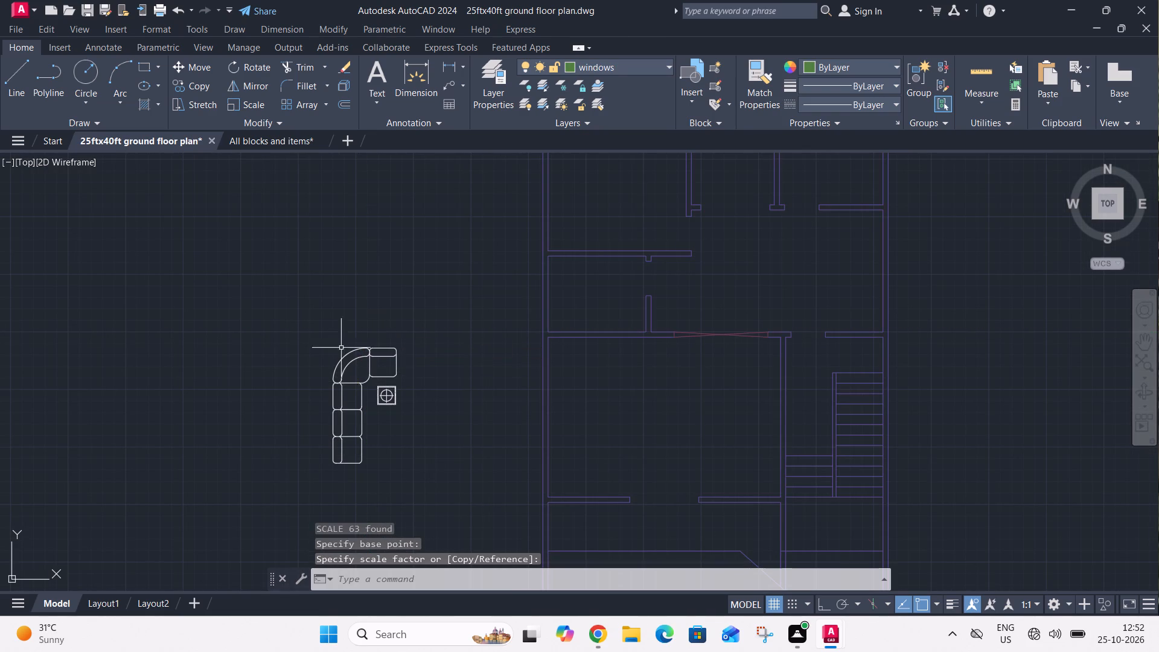
# Move the corner sofa and side table into the northwest corner of the large room west of the staircase.
pyautogui.click(298, 321)
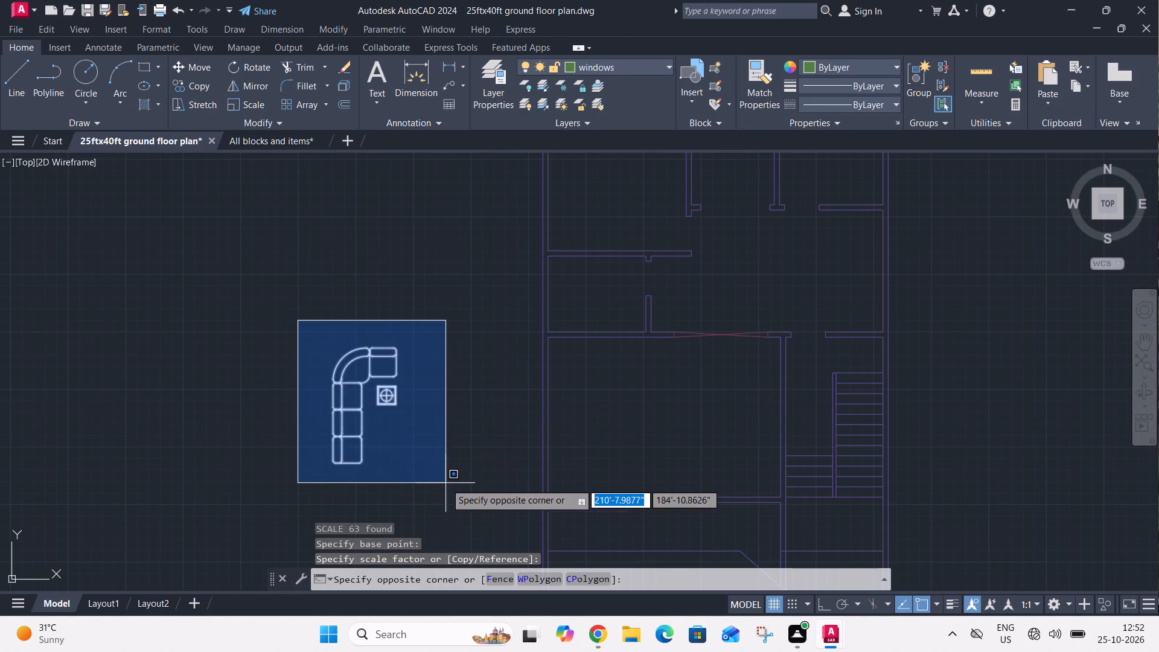
pyautogui.click(445, 483)
pyautogui.press('n')
pyautogui.press('BackSpace')
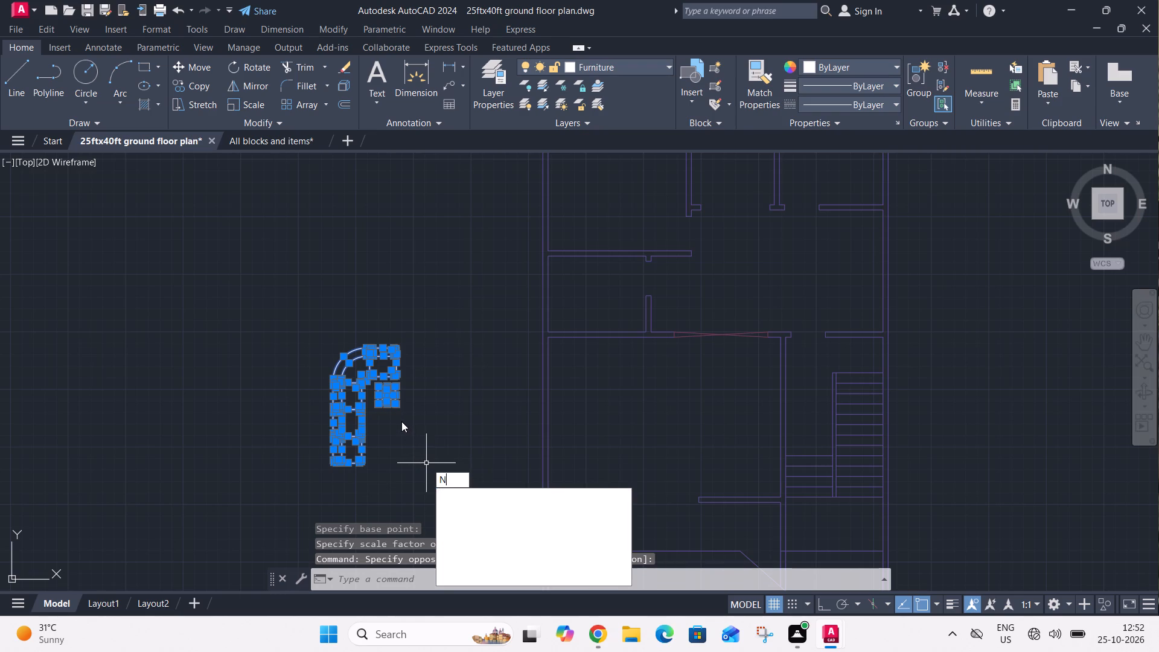
pyautogui.press('BackSpace')
pyautogui.write('m')
pyautogui.press('space')
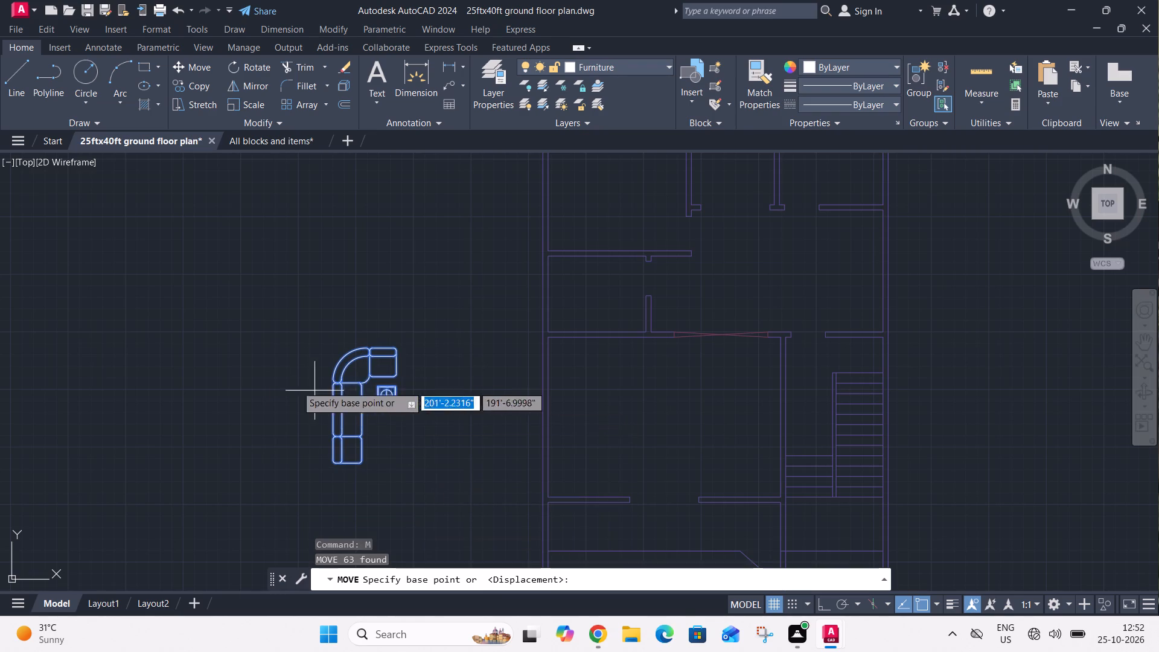
pyautogui.click(346, 417)
pyautogui.scroll(1, 562, 423)
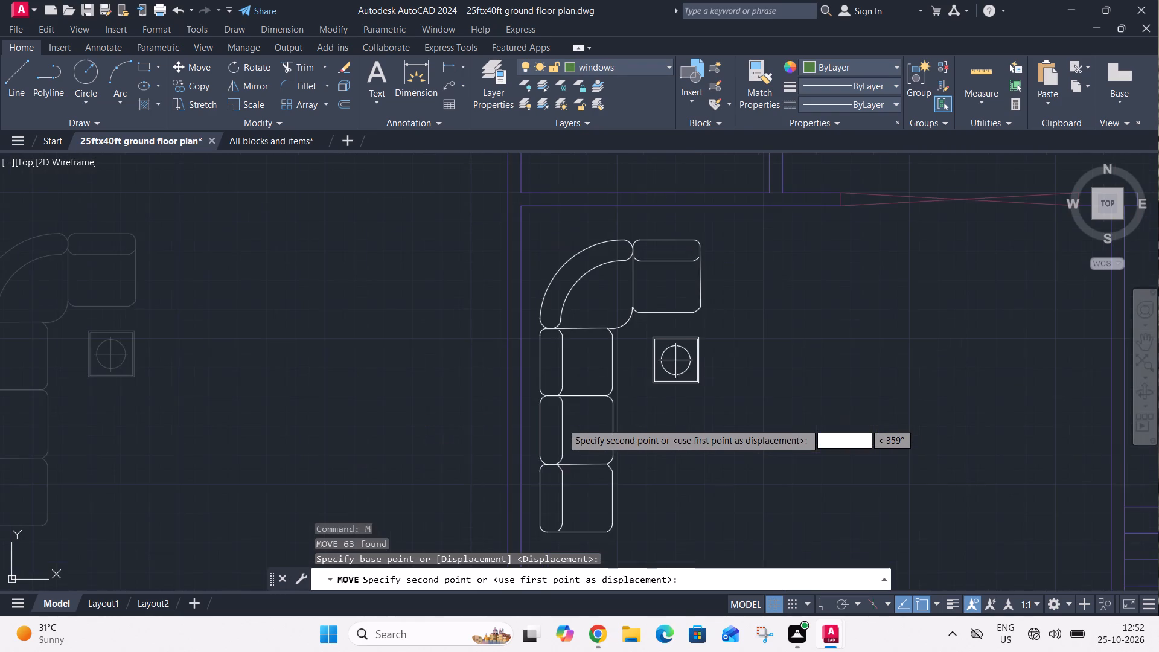
pyautogui.scroll(1, 562, 423)
pyautogui.click(557, 429)
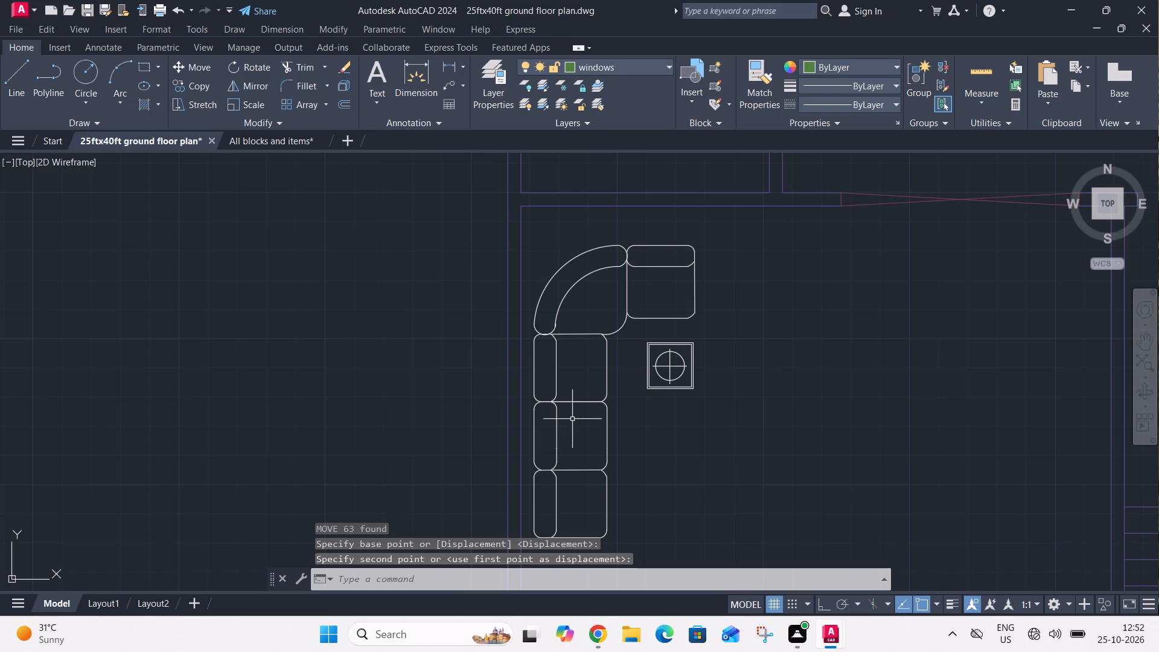
# Rotate the straight sofa northeast of the house plan 180° about a point on its seat with Ortho on.
pyautogui.scroll(-4, 577, 415)
pyautogui.scroll(-1, 913, 316)
pyautogui.moveTo(913, 316); pyautogui.dragTo(838, 309, button='middle')
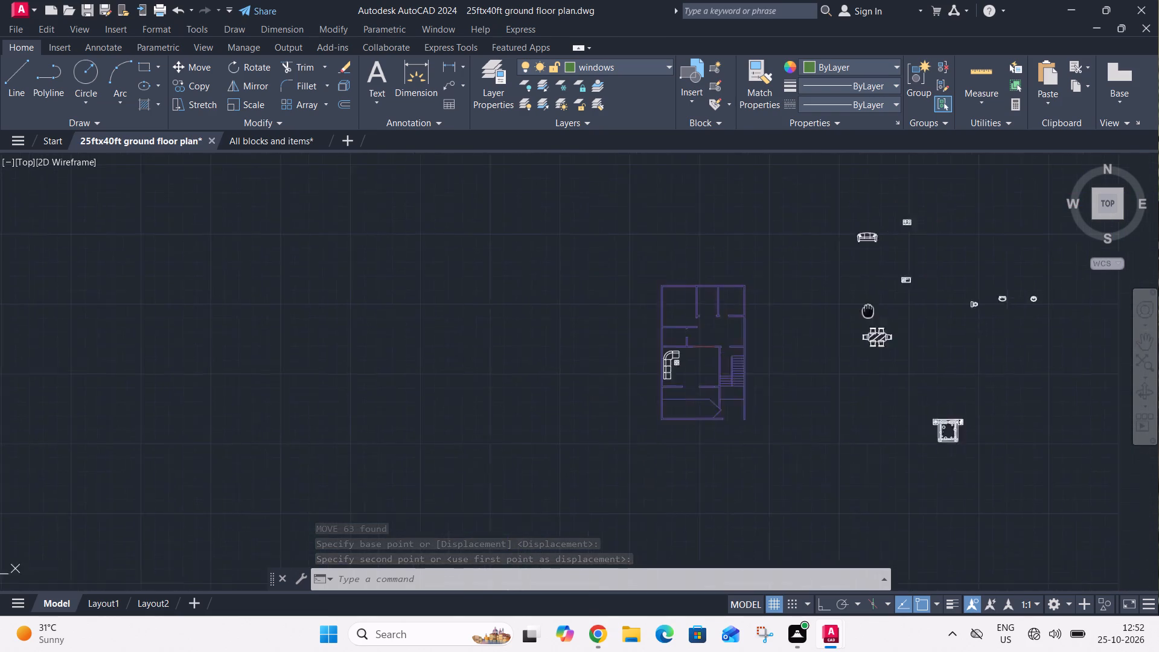
pyautogui.moveTo(838, 309); pyautogui.dragTo(701, 337, button='middle')
pyautogui.scroll(3, 685, 255)
pyautogui.click(631, 252)
pyautogui.click(782, 330)
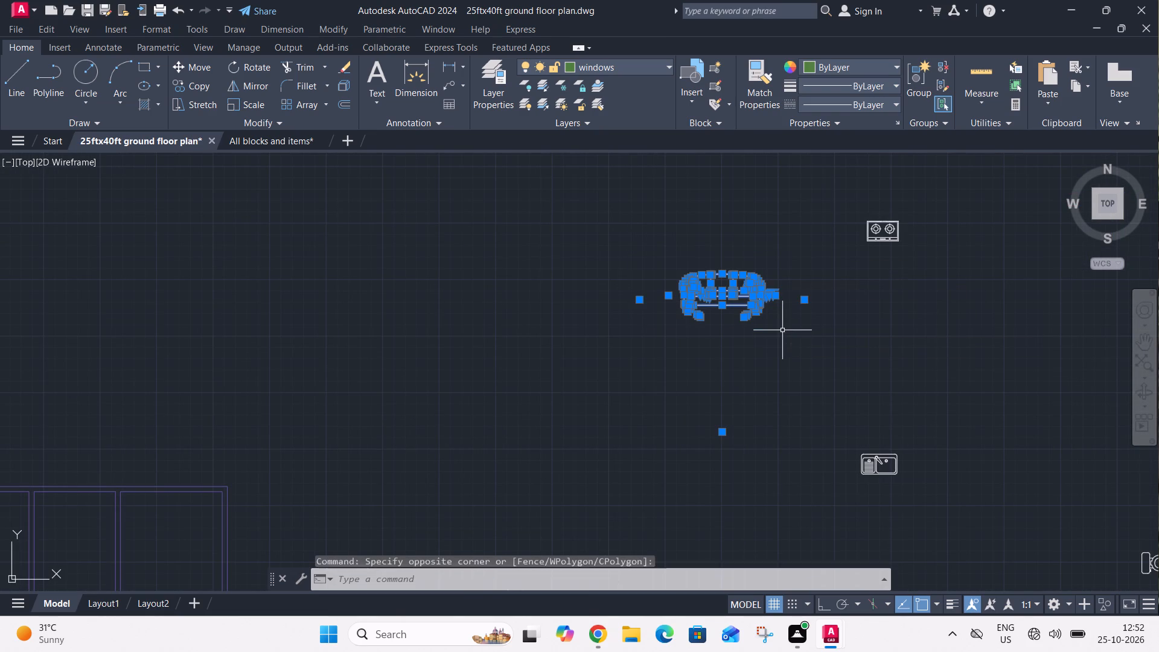
pyautogui.press('r')
pyautogui.press('o')
pyautogui.press('space')
pyautogui.click(742, 290)
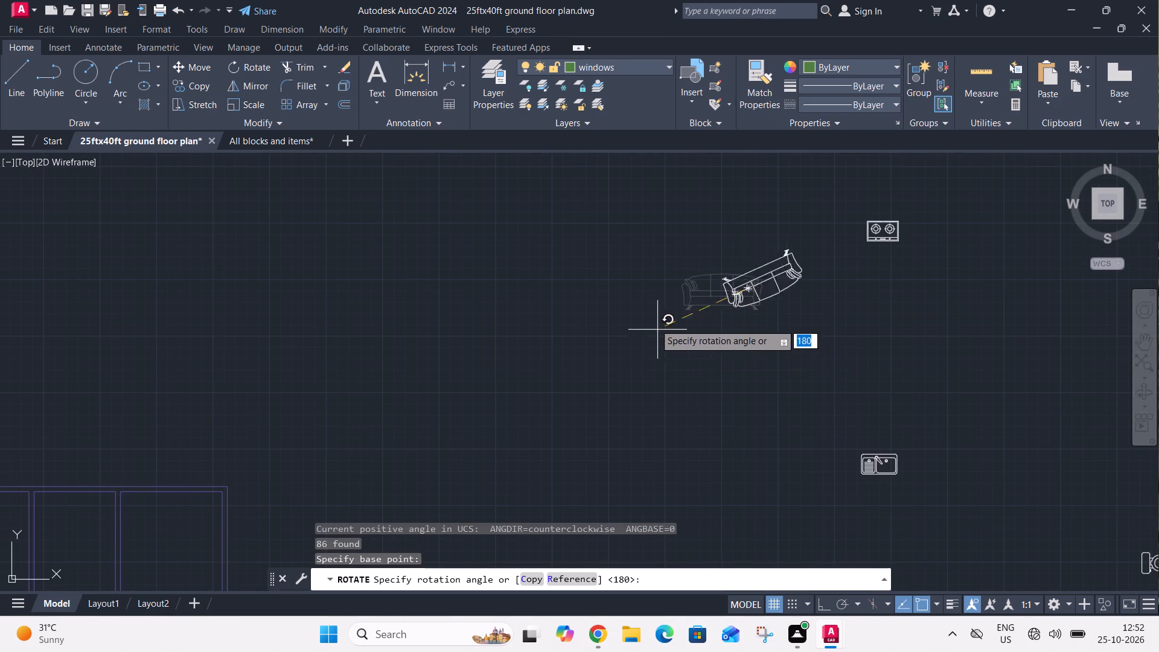
pyautogui.press('F8')
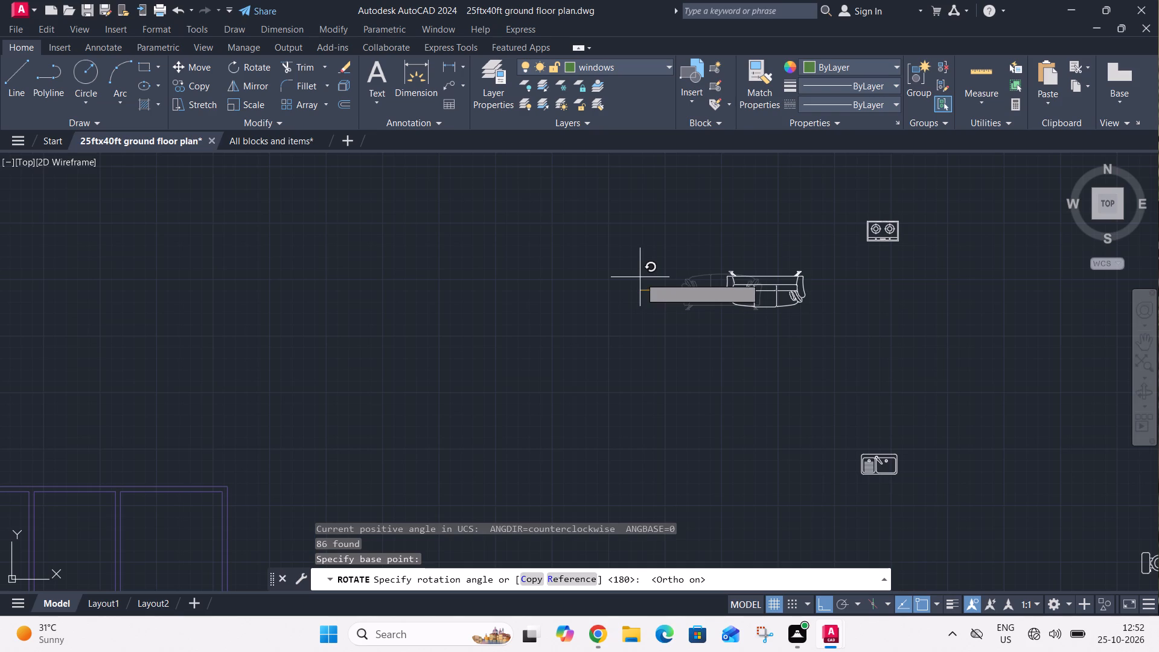
pyautogui.click(640, 276)
# Move the straight sofa into the large room's southeast corner beside the stair wall, with Ortho off.
pyautogui.click(657, 246)
pyautogui.click(889, 336)
pyautogui.press('m')
pyautogui.press('space')
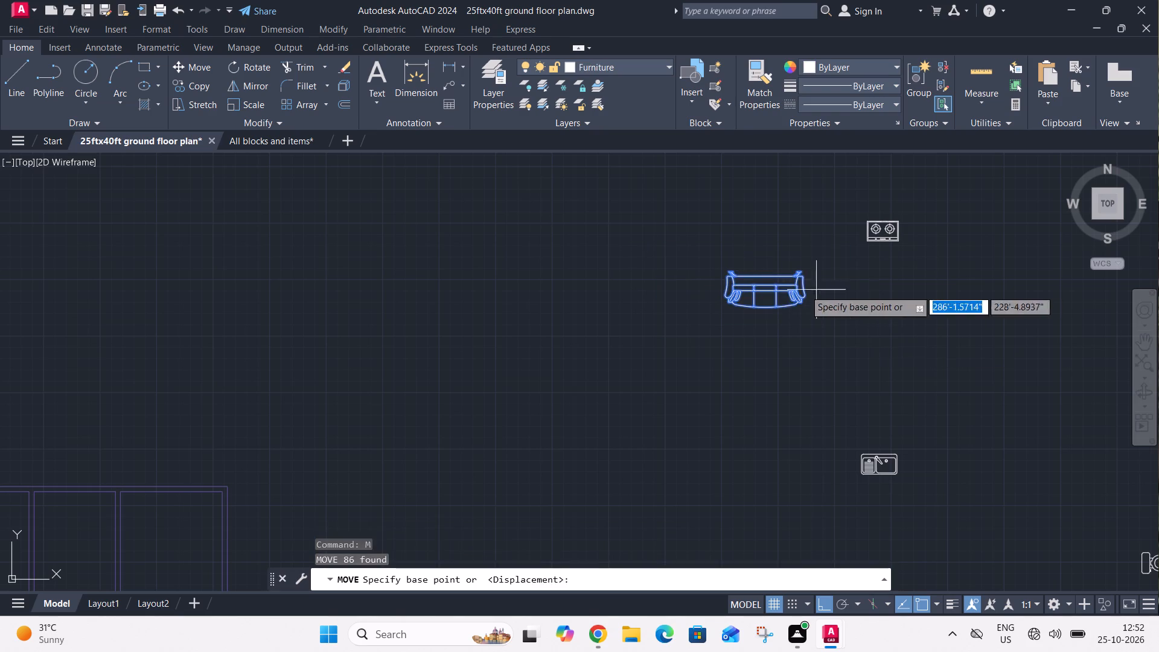
pyautogui.click(770, 285)
pyautogui.scroll(-3, 782, 234)
pyautogui.press('F8')
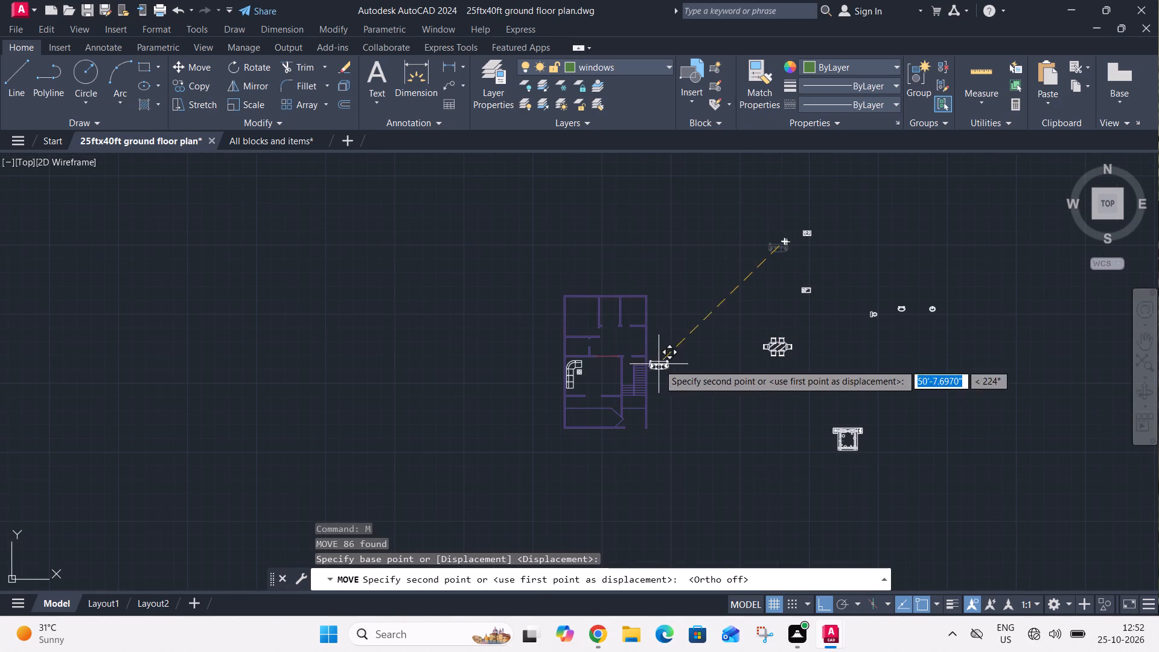
pyautogui.scroll(4, 598, 400)
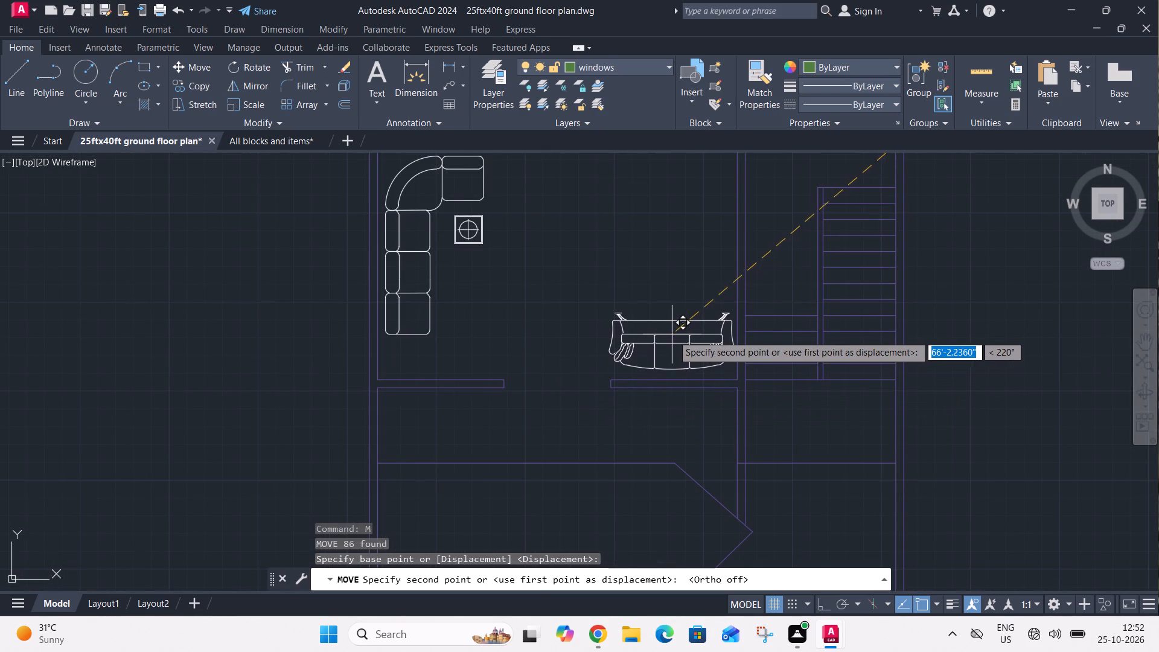
pyautogui.click(672, 335)
# Move the double bed with its side tables into the house plan's northwest bedroom, headboard against the inner face of the north wall.
pyautogui.scroll(-3, 663, 311)
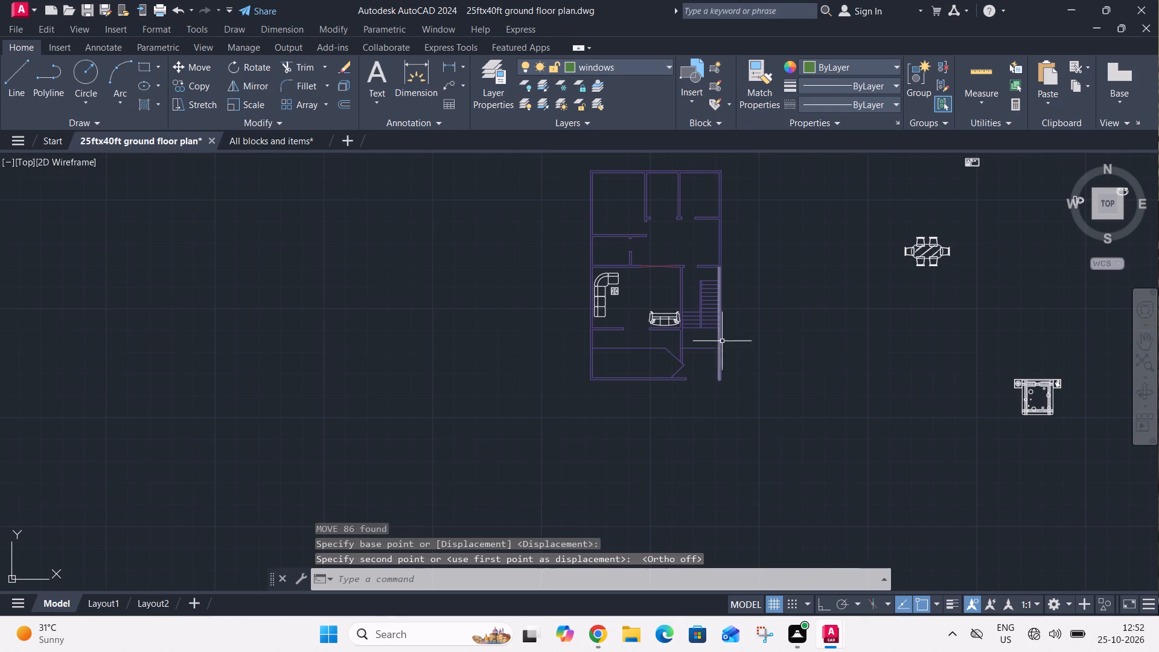
pyautogui.moveTo(753, 366); pyautogui.dragTo(499, 385, button='middle')
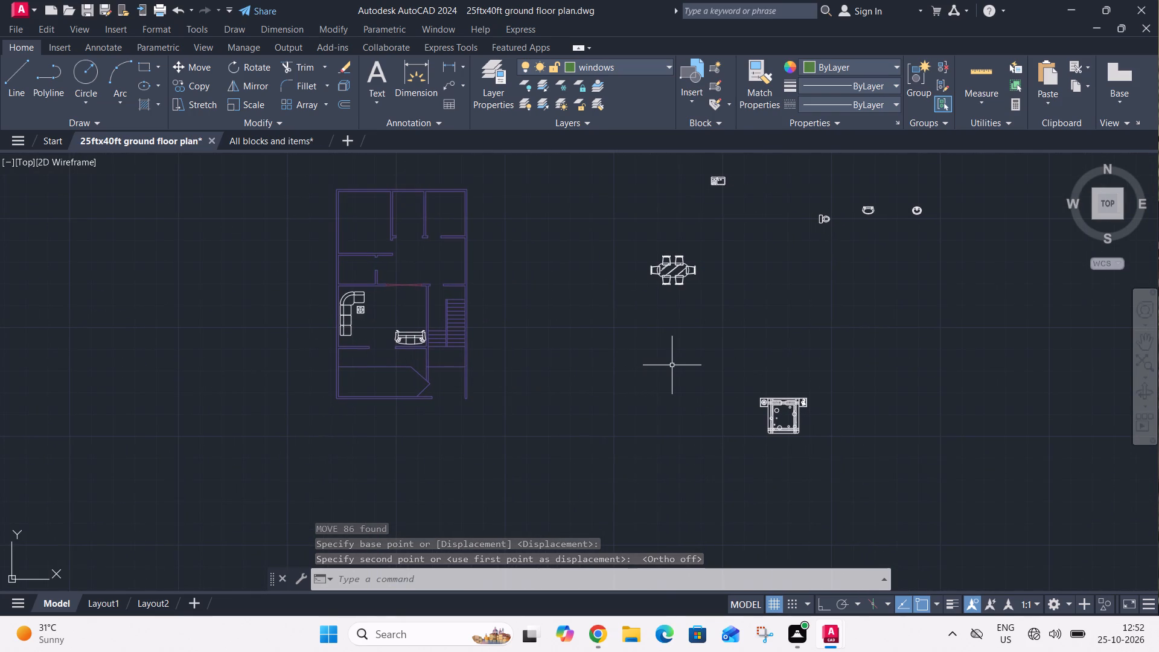
pyautogui.moveTo(706, 348); pyautogui.dragTo(719, 359)
pyautogui.click(951, 478)
pyautogui.press('m')
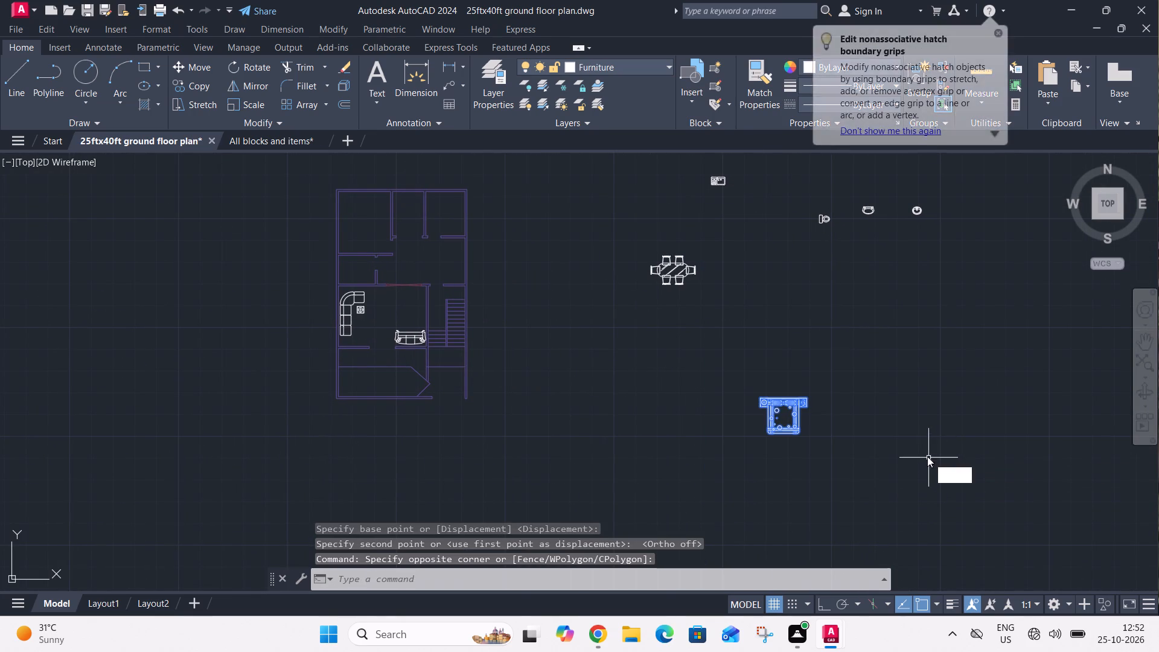
pyautogui.press('space')
pyautogui.scroll(3, 781, 404)
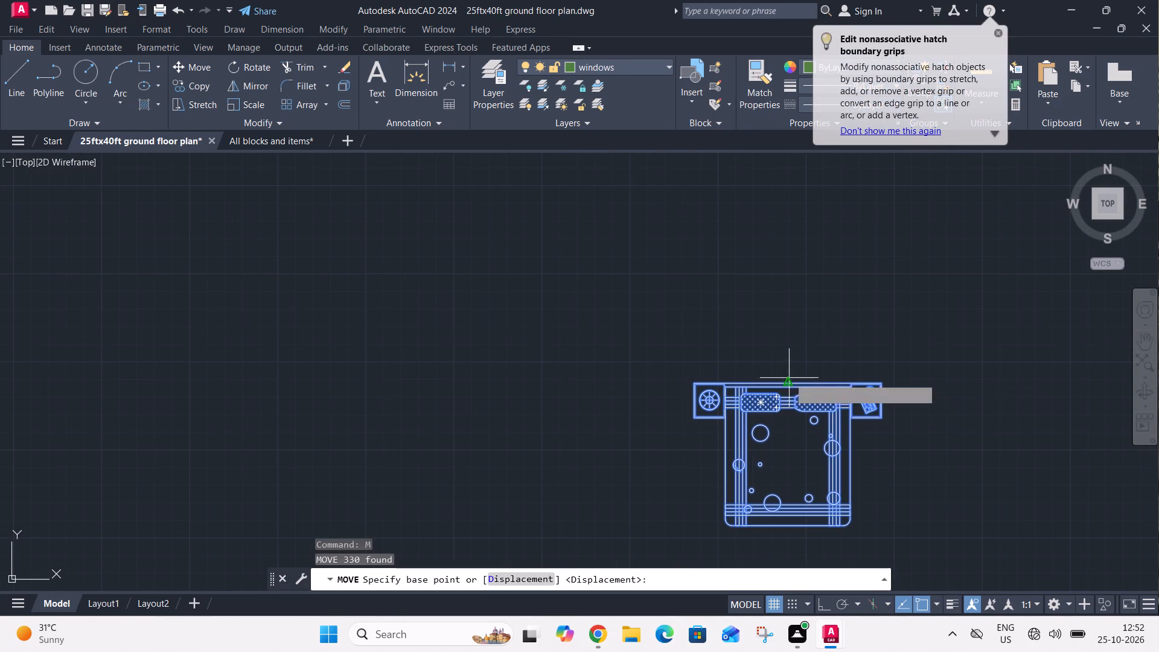
pyautogui.click(792, 382)
pyautogui.scroll(-4, 813, 337)
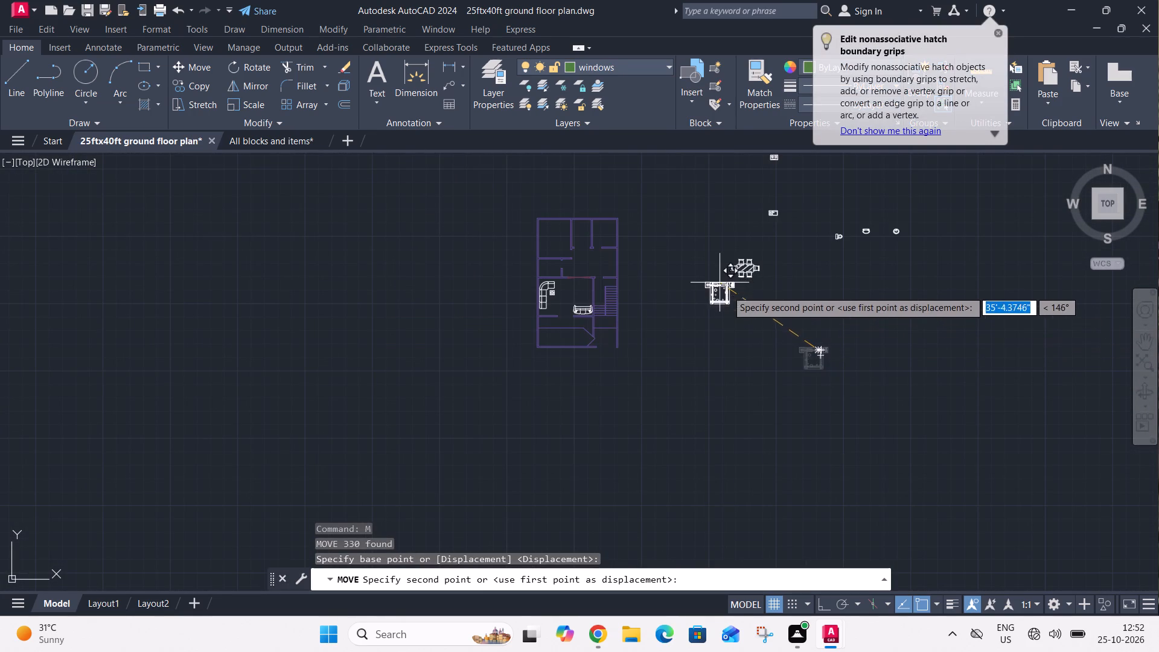
pyautogui.scroll(4, 548, 210)
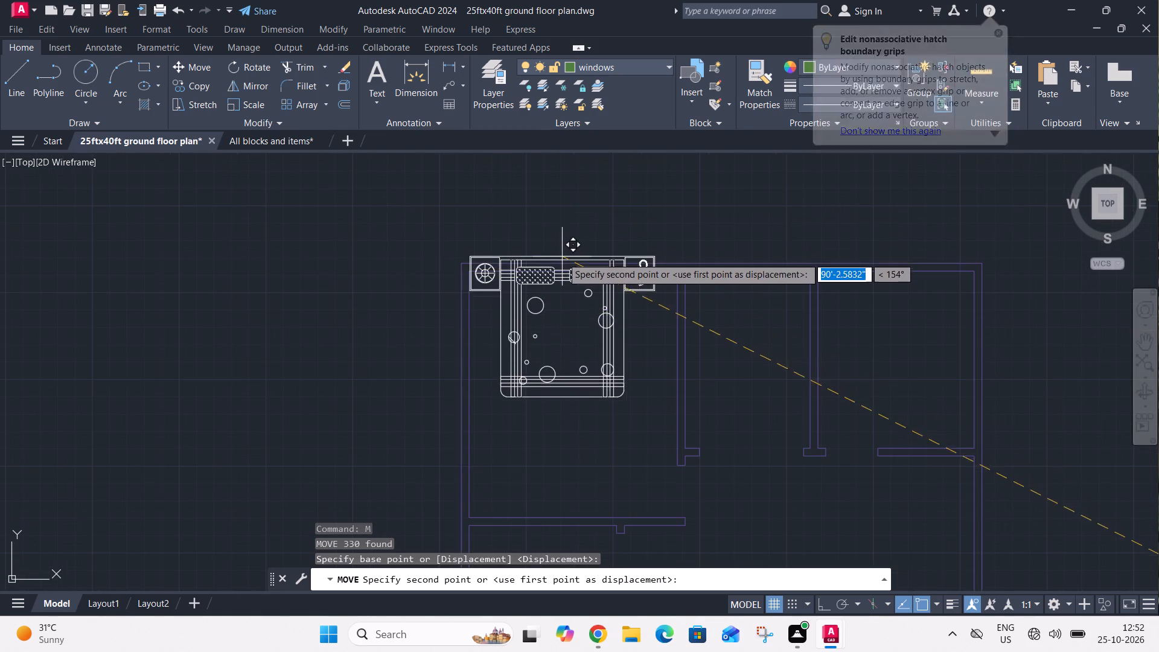
pyautogui.click(573, 268)
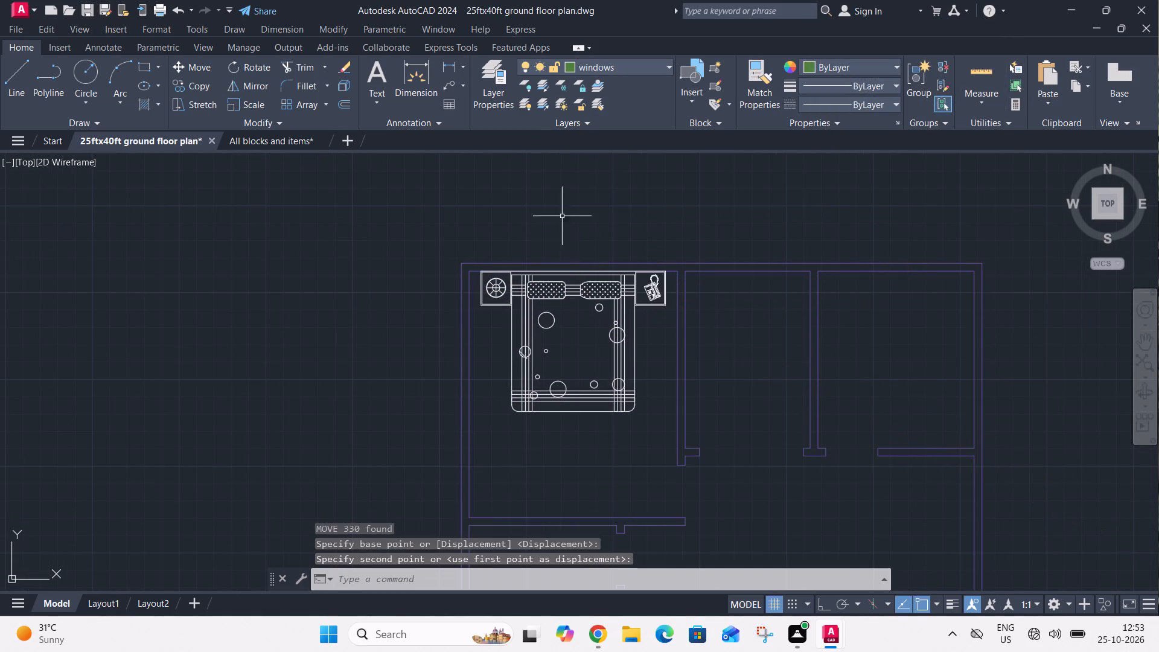
# Offset the inner north and east wall lines of the northeast room 2' inward to form the kitchen counter edges.
pyautogui.scroll(-3, 561, 200)
pyautogui.moveTo(640, 267); pyautogui.dragTo(383, 334, button='middle')
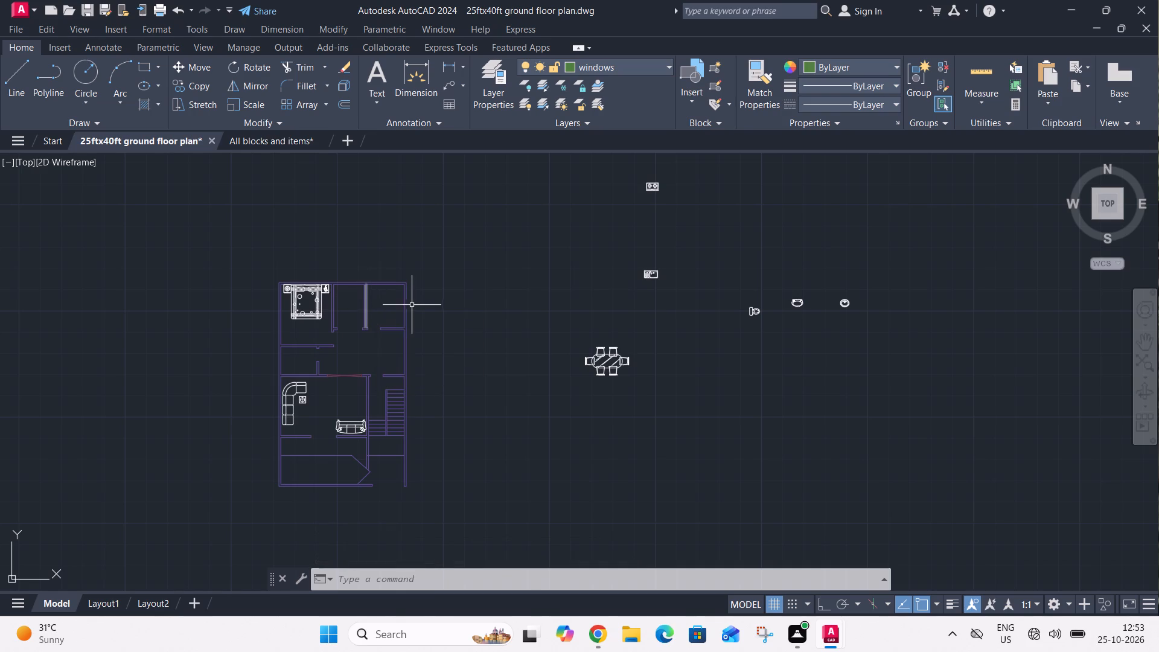
pyautogui.scroll(3, 412, 306)
pyautogui.press('o')
pyautogui.press('space')
pyautogui.write("2'")
pyautogui.press('Return')
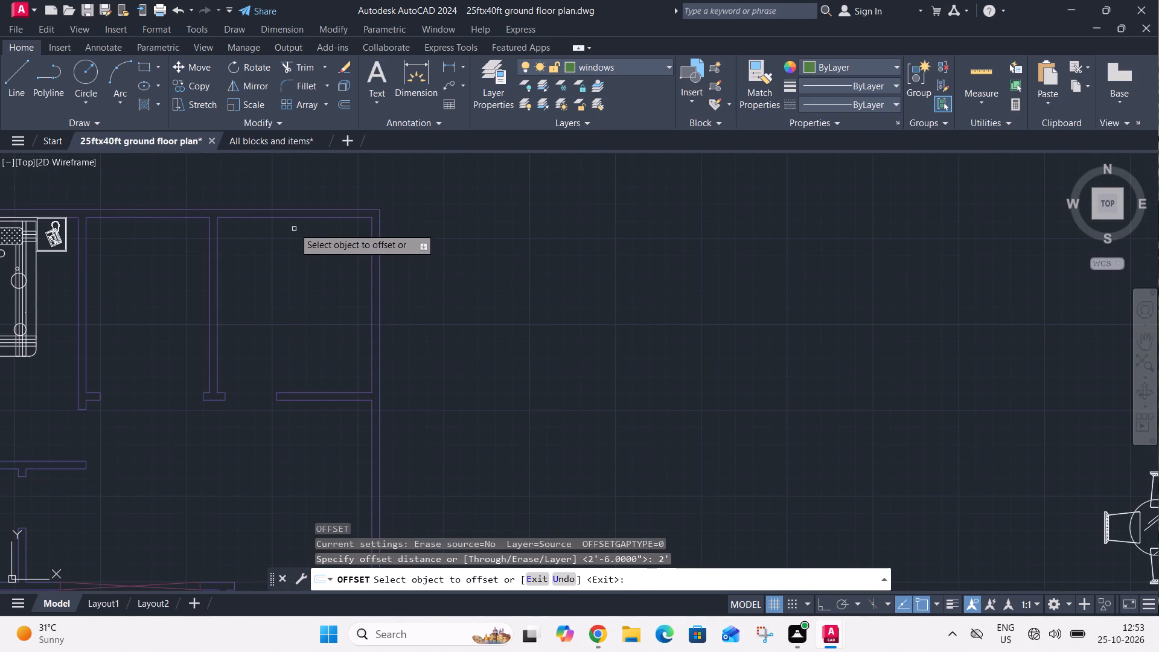
pyautogui.click(296, 218)
pyautogui.click(295, 245)
pyautogui.click(371, 307)
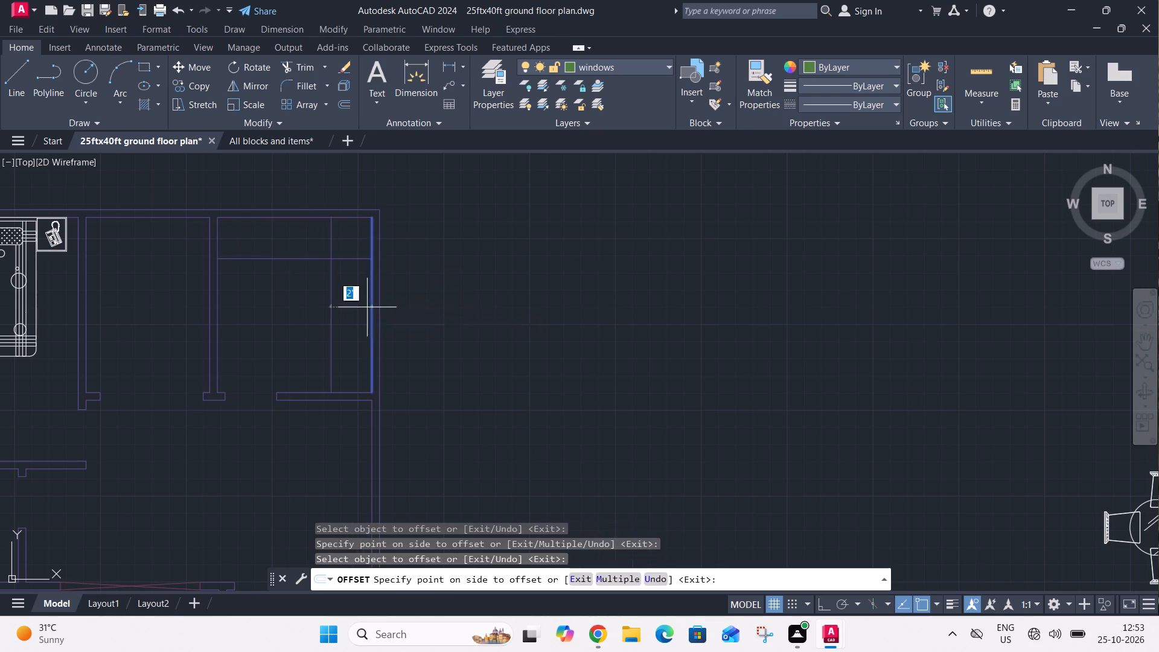
pyautogui.click(356, 307)
pyautogui.press('Escape')
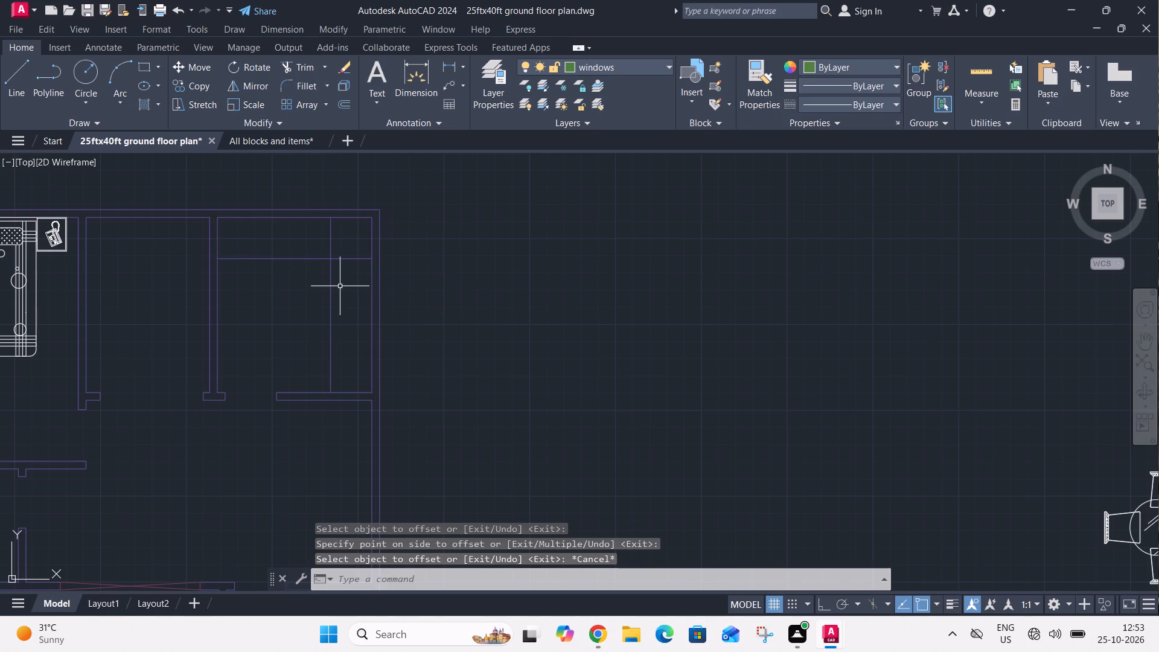
# Trim the overlapping ends of the two counter lines at the kitchen's northeast corner to leave an L-shaped counter edge.
pyautogui.press('r')
pyautogui.press('Escape')
pyautogui.press('t')
pyautogui.press('r')
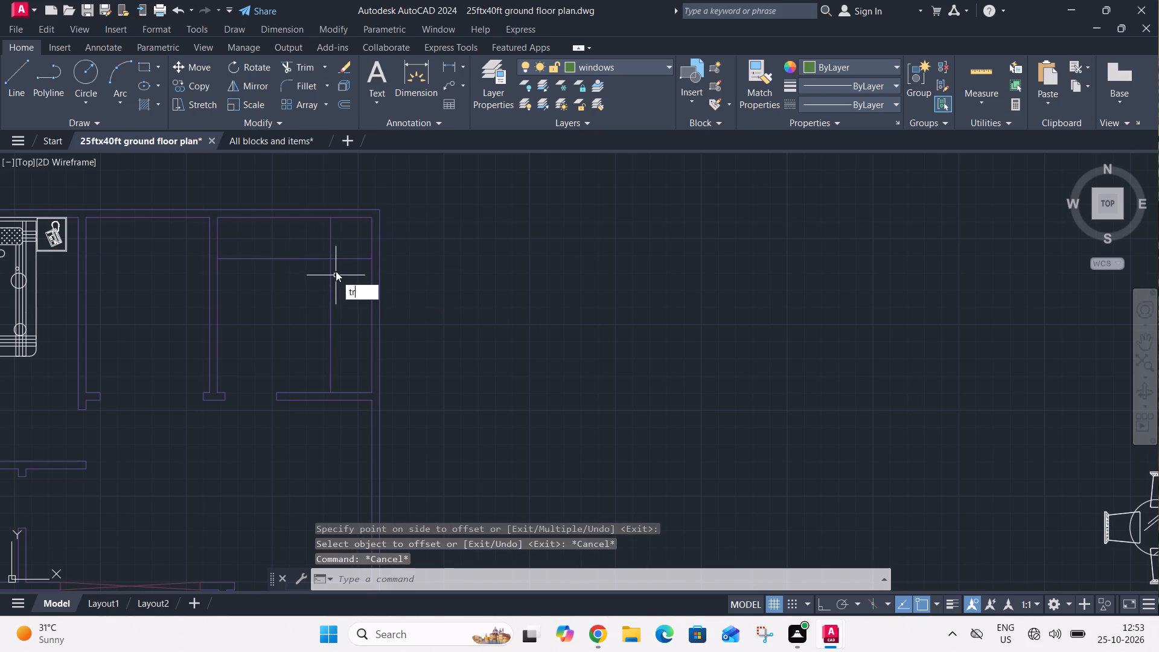
pyautogui.press('space')
pyautogui.click(358, 258)
pyautogui.click(358, 241)
pyautogui.click(308, 235)
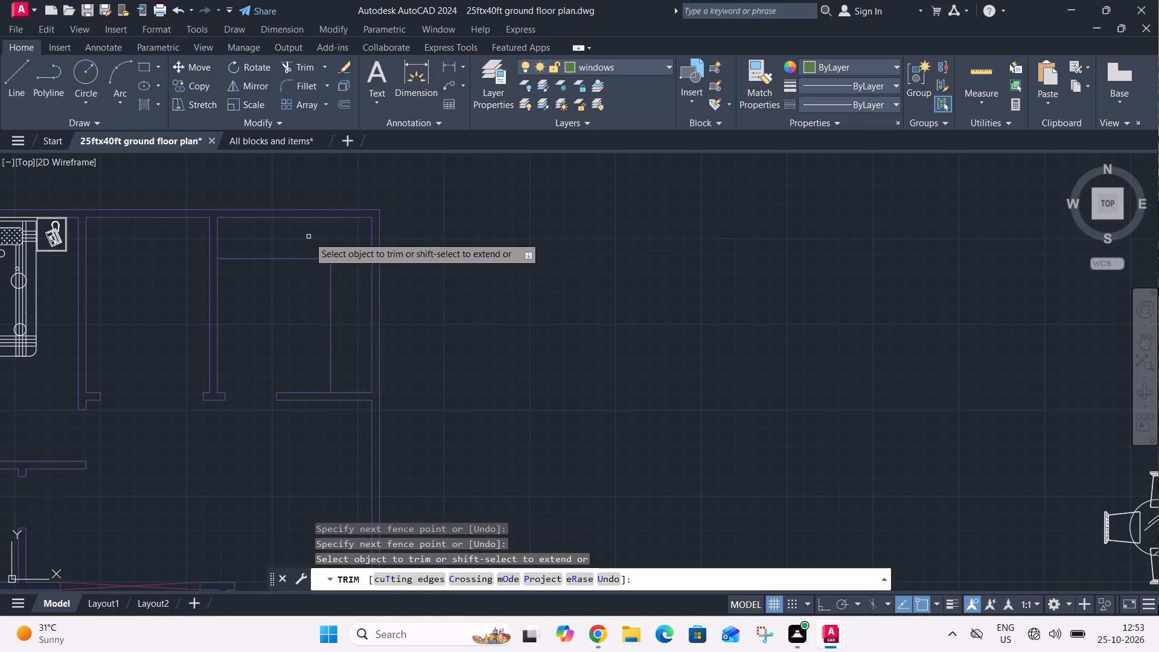
pyautogui.press('Escape')
# Move the two-burner stove onto the kitchen counter along the north wall.
pyautogui.scroll(-4, 335, 294)
pyautogui.scroll(3, 493, 258)
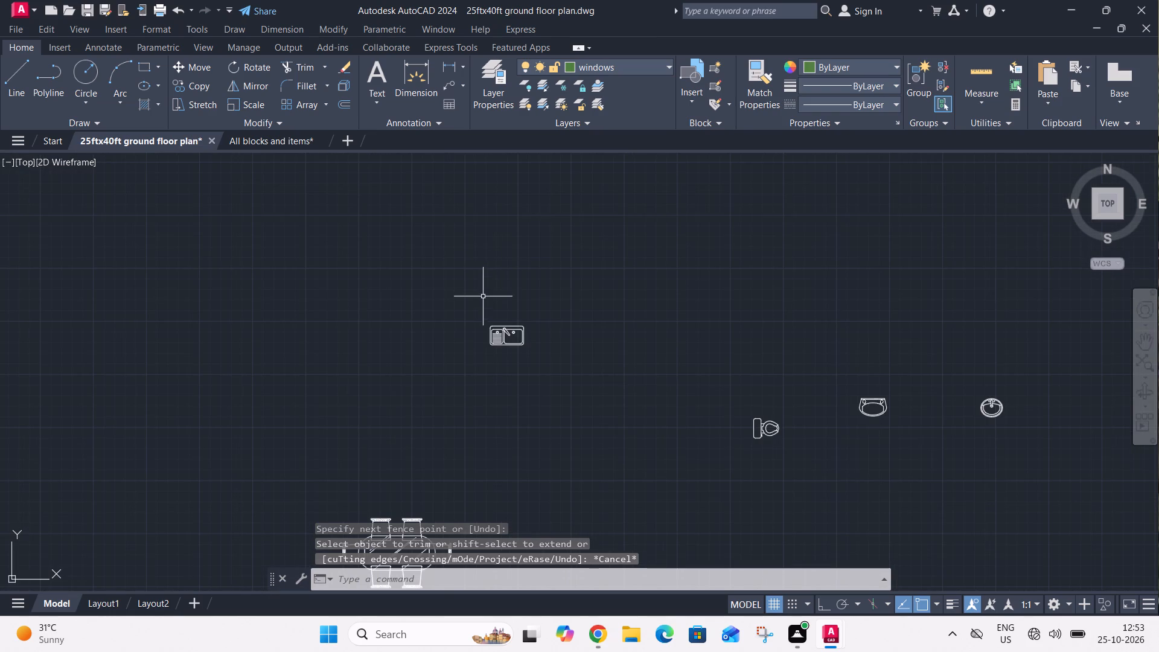
pyautogui.scroll(-2, 482, 300)
pyautogui.click(479, 208)
pyautogui.click(509, 248)
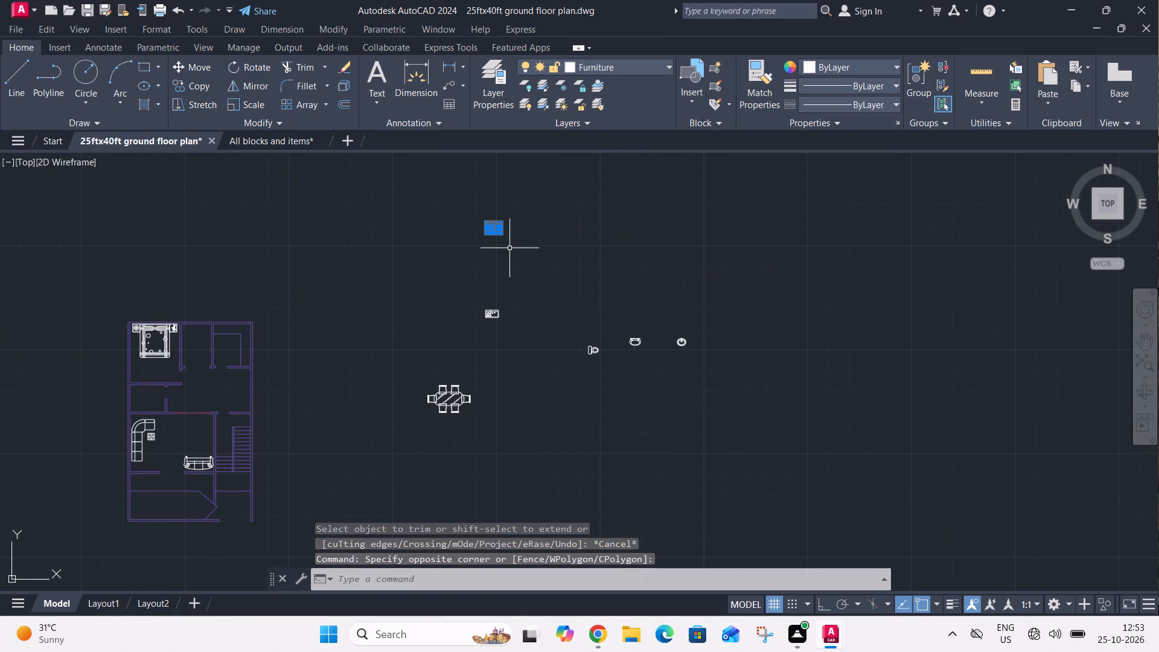
pyautogui.press('m')
pyautogui.press('space')
pyautogui.scroll(3, 490, 222)
pyautogui.click(500, 266)
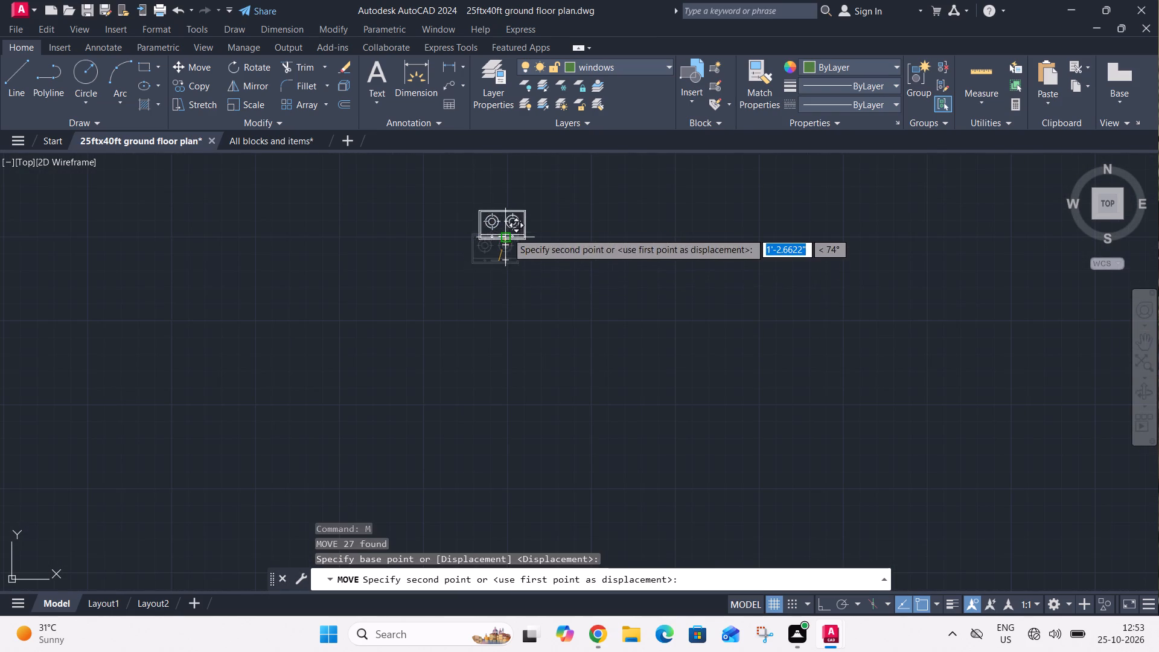
pyautogui.scroll(-3, 507, 232)
pyautogui.scroll(4, 228, 333)
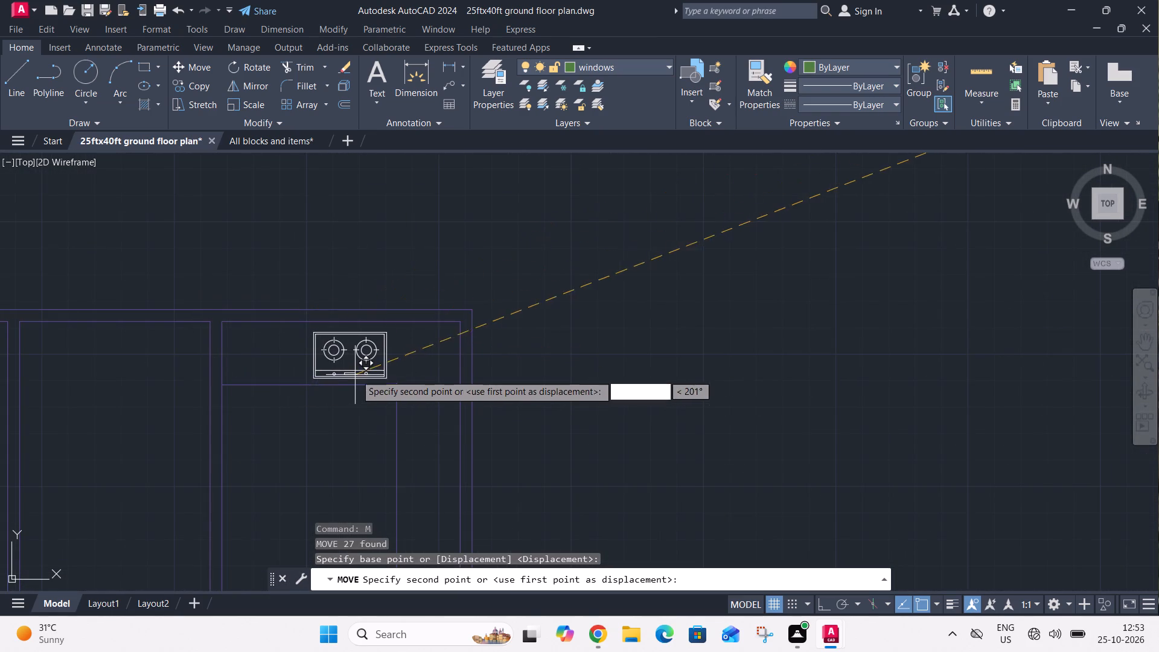
pyautogui.click(356, 369)
# Rotate the kitchen sink northeast of the house plan 90° with Ortho on.
pyautogui.scroll(-5, 362, 327)
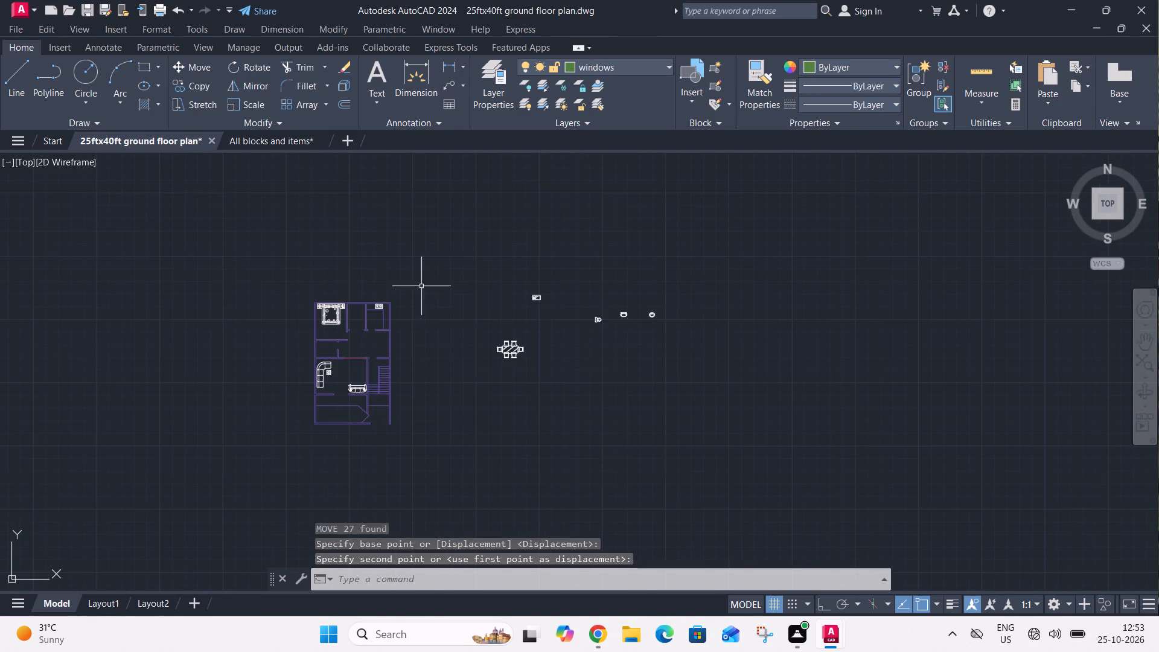
pyautogui.scroll(3, 529, 299)
pyautogui.click(517, 272)
pyautogui.click(621, 366)
pyautogui.press('r')
pyautogui.press('o')
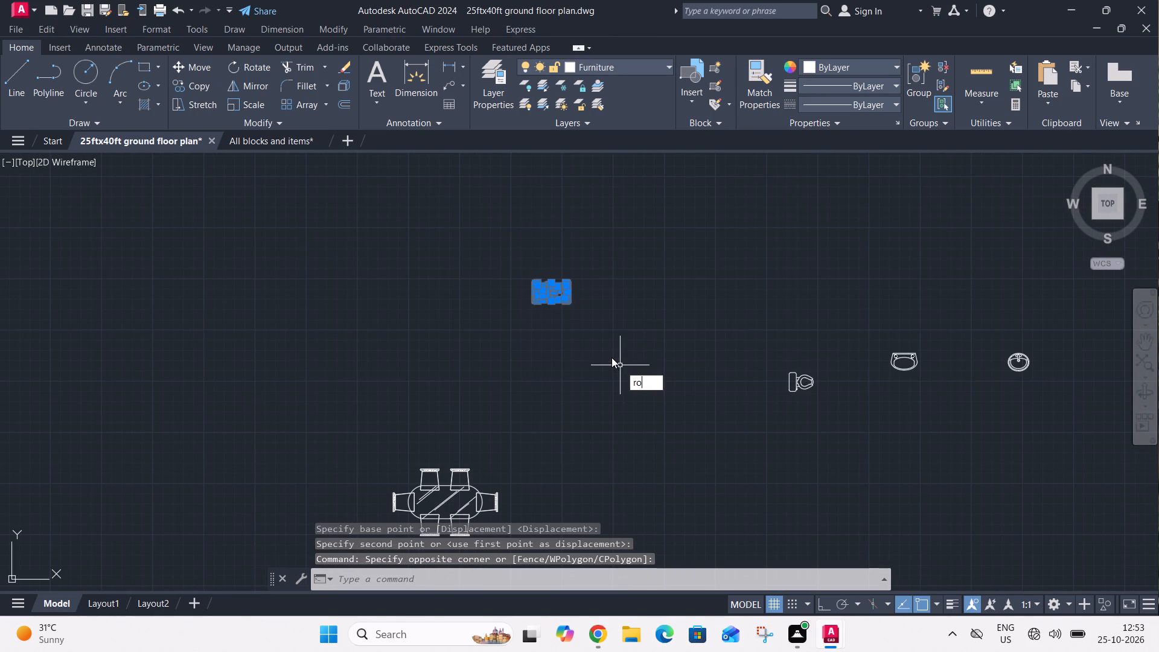
pyautogui.press('space')
pyautogui.moveTo(566, 304); pyautogui.dragTo(564, 298)
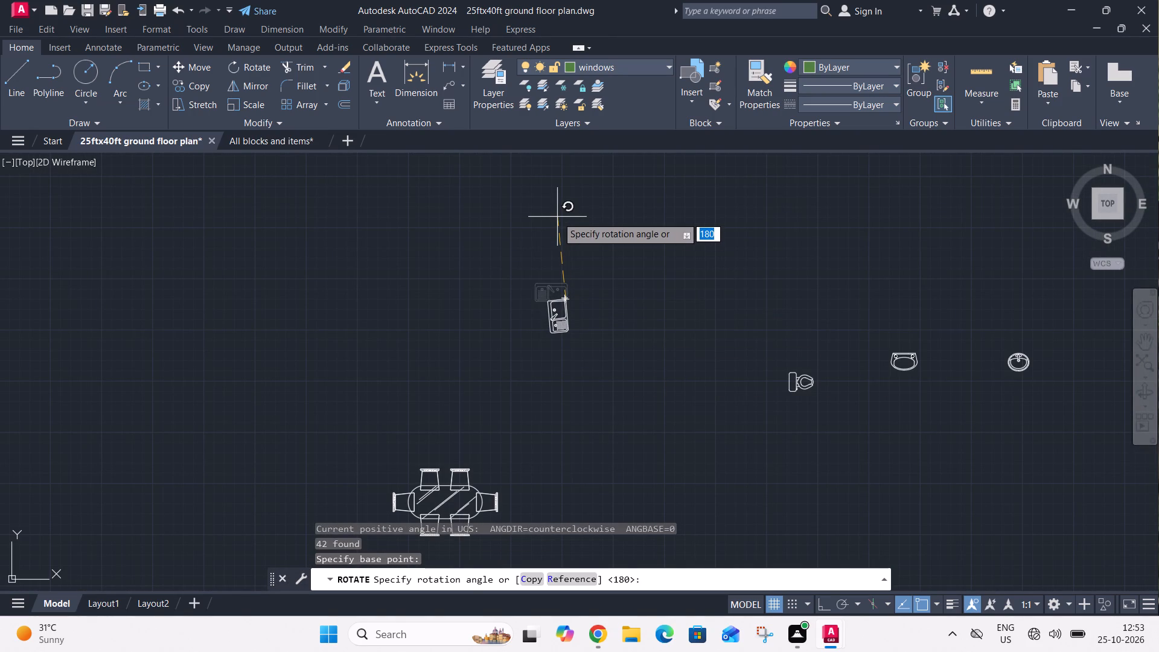
pyautogui.press('F8')
pyautogui.click(557, 211)
# Rotate the kitchen sink a further 180° so that its faucet side faces east.
pyautogui.moveTo(519, 223); pyautogui.dragTo(528, 248)
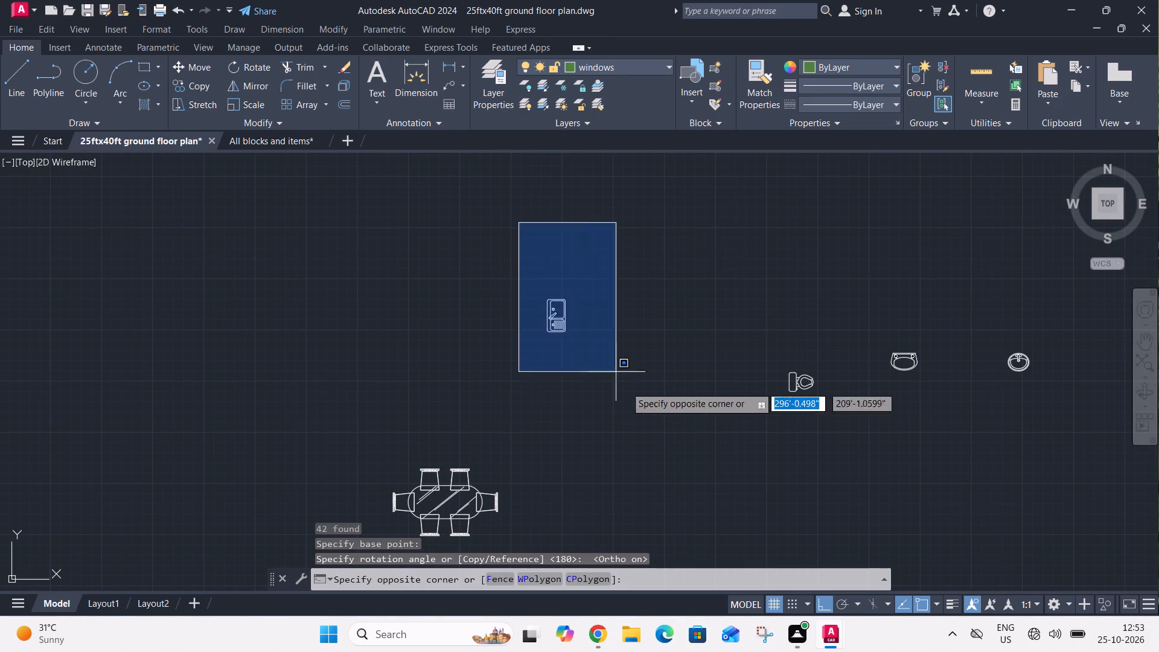
pyautogui.click(643, 420)
pyautogui.press('r')
pyautogui.press('o')
pyautogui.press('space')
pyautogui.click(544, 313)
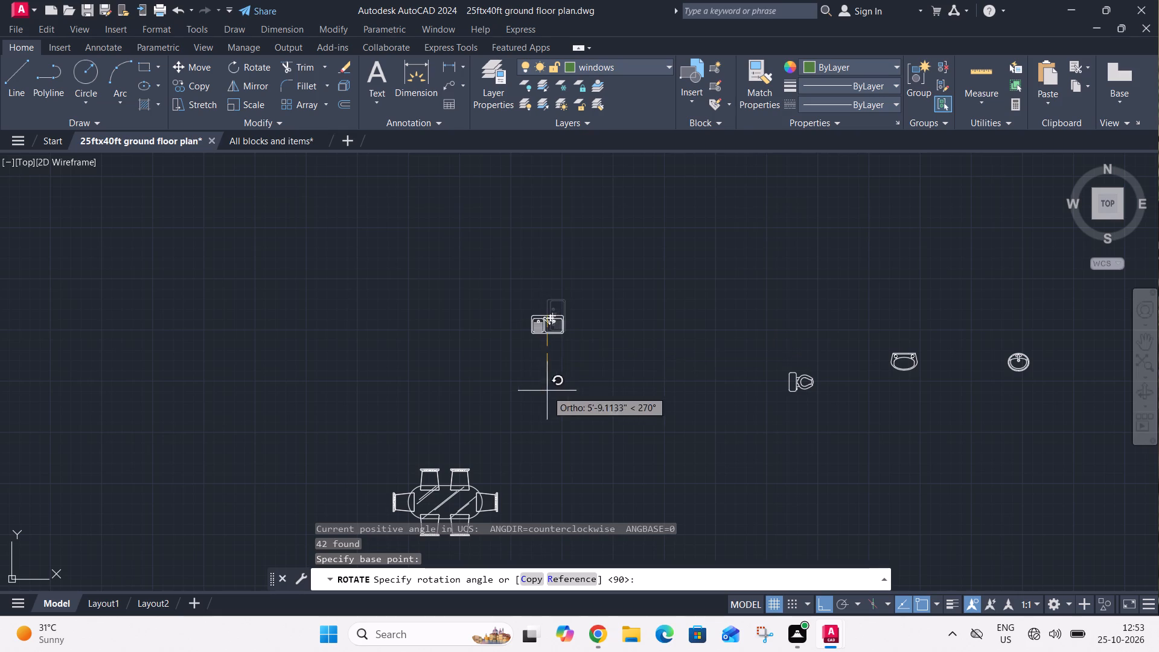
pyautogui.click(484, 307)
# Move the kitchen sink onto the counter along the kitchen's east wall, with Ortho off.
pyautogui.moveTo(497, 260); pyautogui.dragTo(508, 273)
pyautogui.click(653, 415)
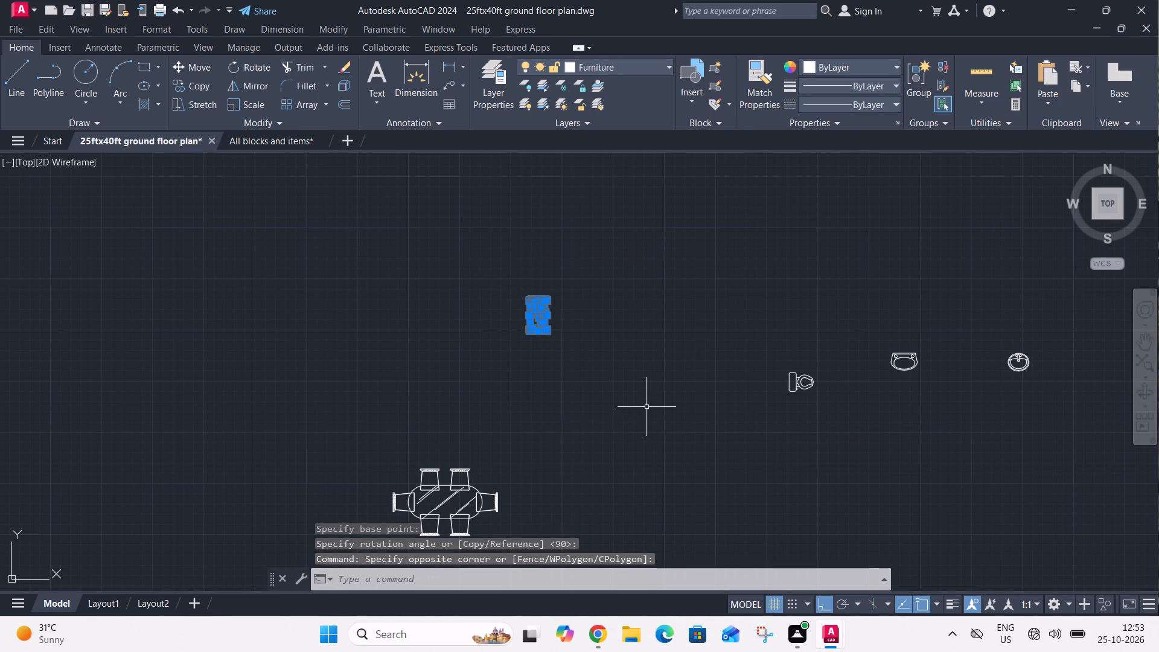
pyautogui.press('m')
pyautogui.press('space')
pyautogui.scroll(3, 544, 309)
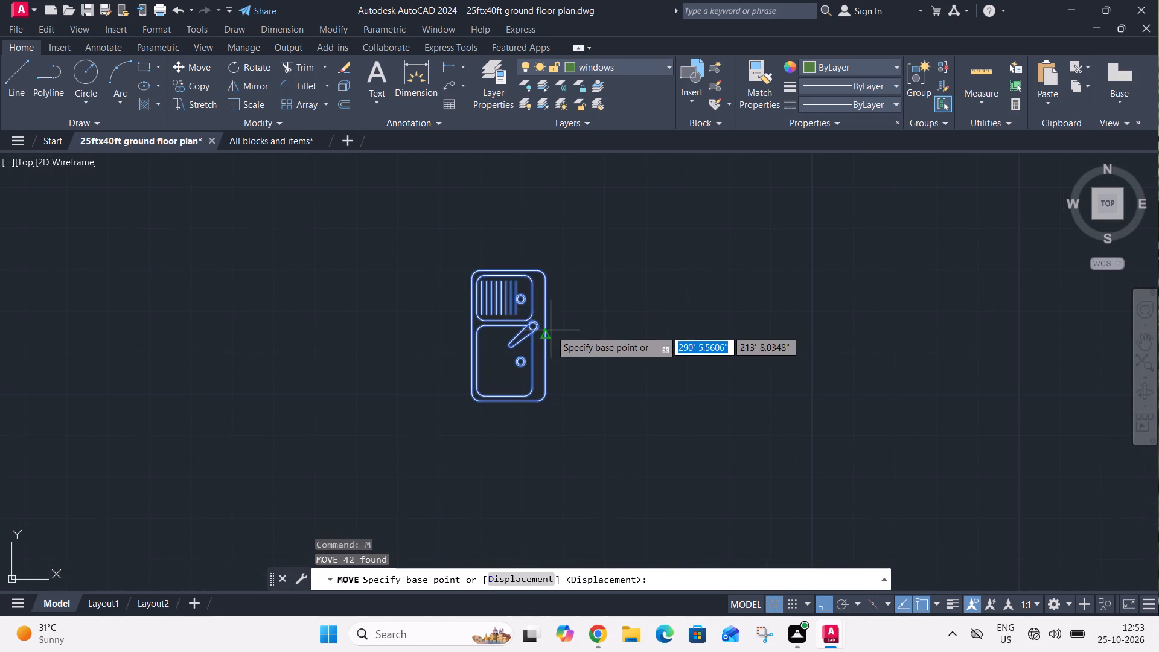
pyautogui.click(551, 331)
pyautogui.scroll(-4, 590, 272)
pyautogui.press('F8')
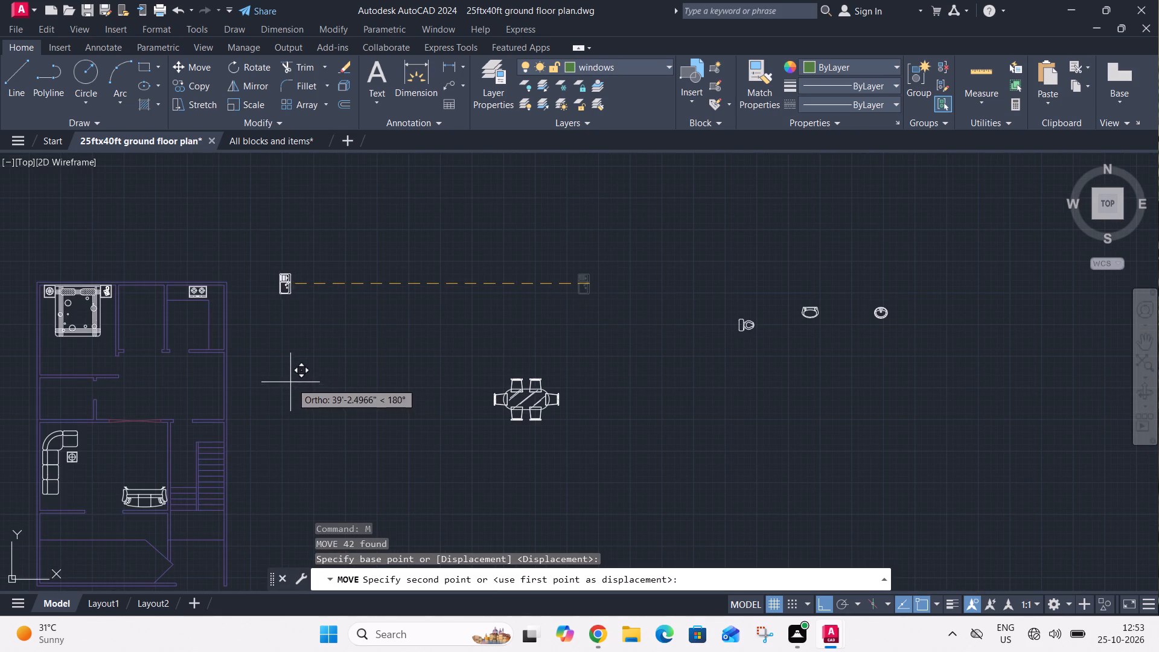
pyautogui.scroll(3, 217, 328)
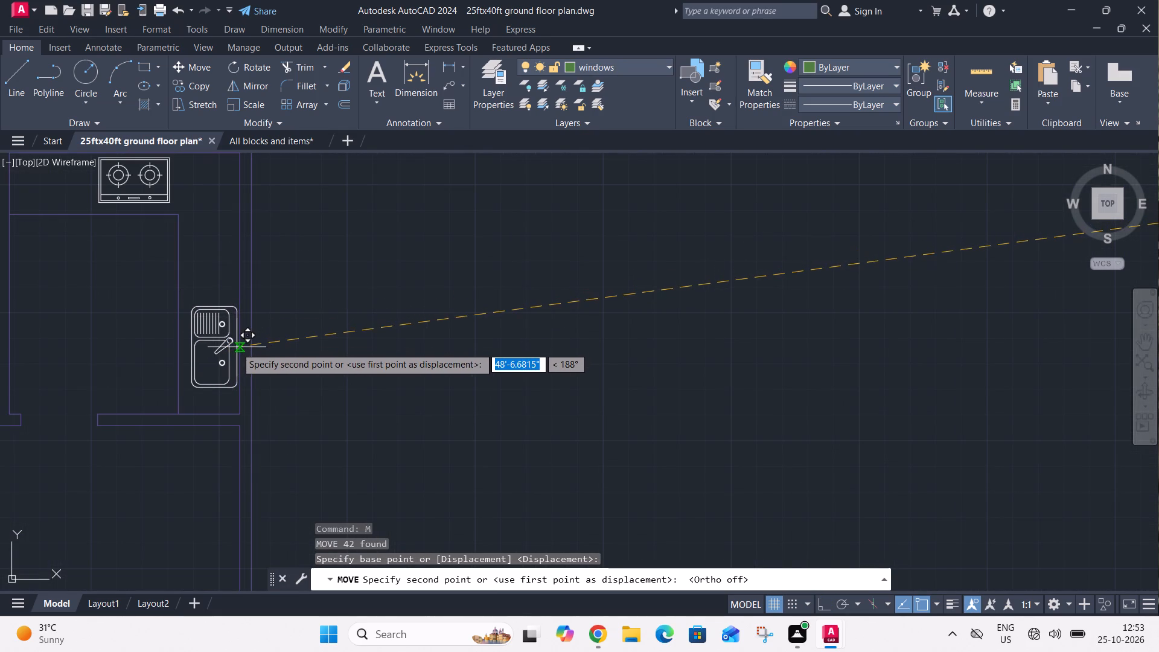
pyautogui.click(240, 354)
# Rotate the six-chair dining set 270° with Ortho on so that its long side runs north-south.
pyautogui.scroll(-2, 239, 283)
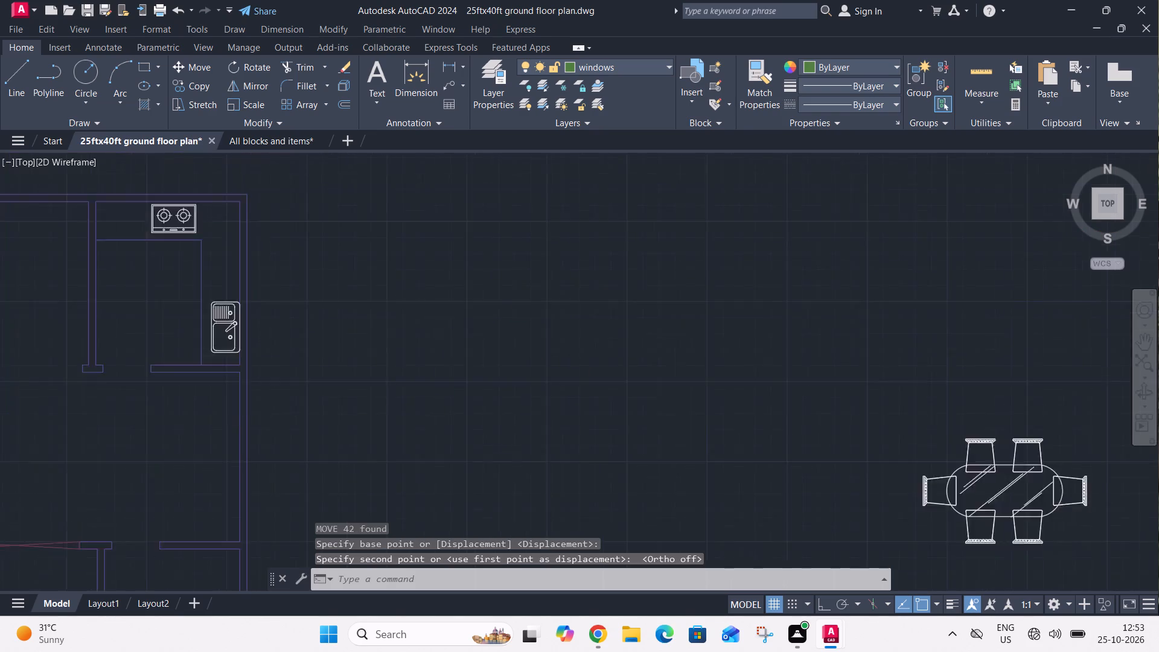
pyautogui.scroll(-3, 239, 283)
pyautogui.scroll(2, 311, 307)
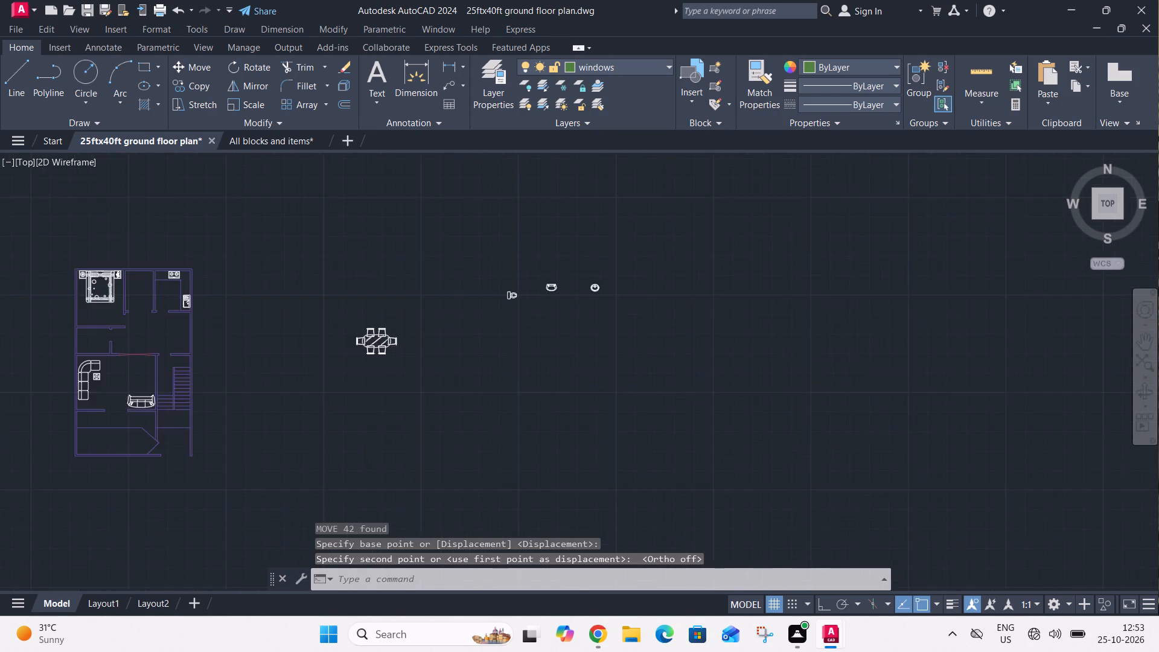
pyautogui.scroll(1, 311, 307)
pyautogui.click(311, 310)
pyautogui.click(624, 530)
pyautogui.press('r')
pyautogui.press('o')
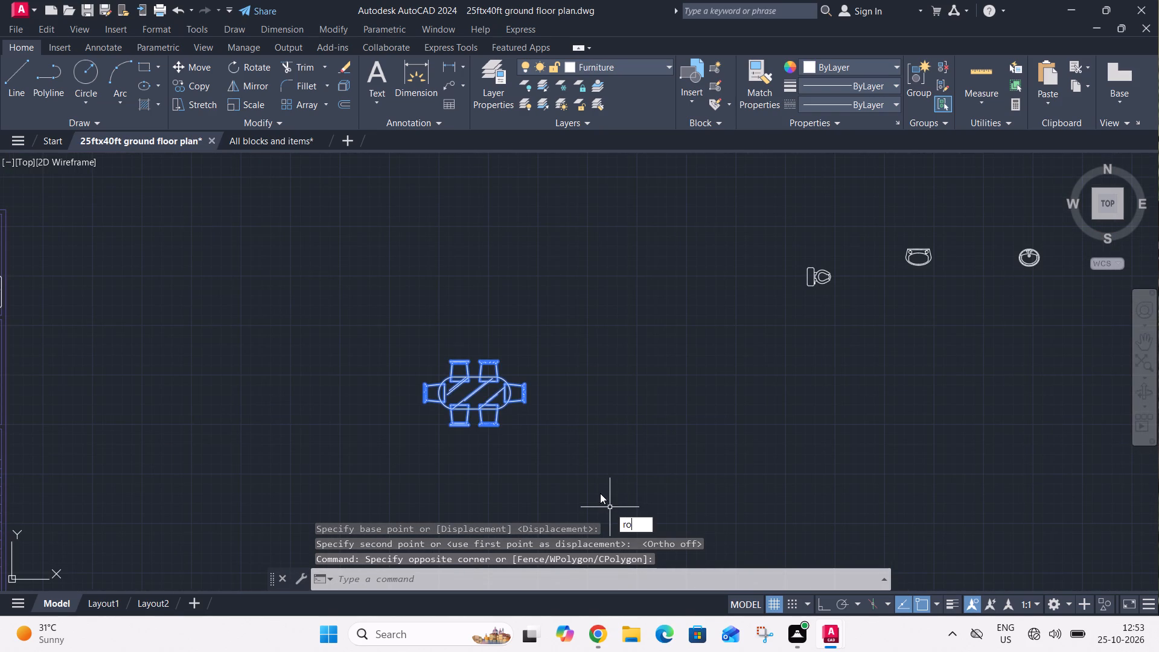
pyautogui.press('space')
pyautogui.press('F8')
pyautogui.click(473, 391)
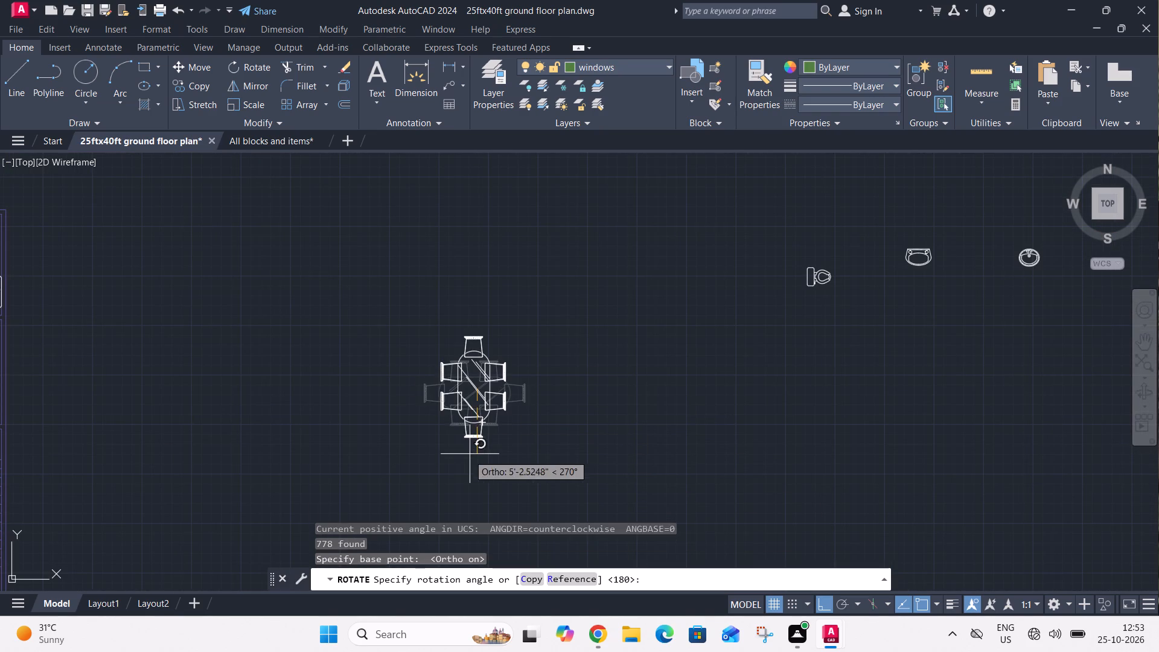
pyautogui.click(468, 456)
# Move the dining set to the open space just east of the house plan, with Ortho off.
pyautogui.moveTo(382, 284); pyautogui.dragTo(410, 315)
pyautogui.click(585, 466)
pyautogui.press('m')
pyautogui.press('space')
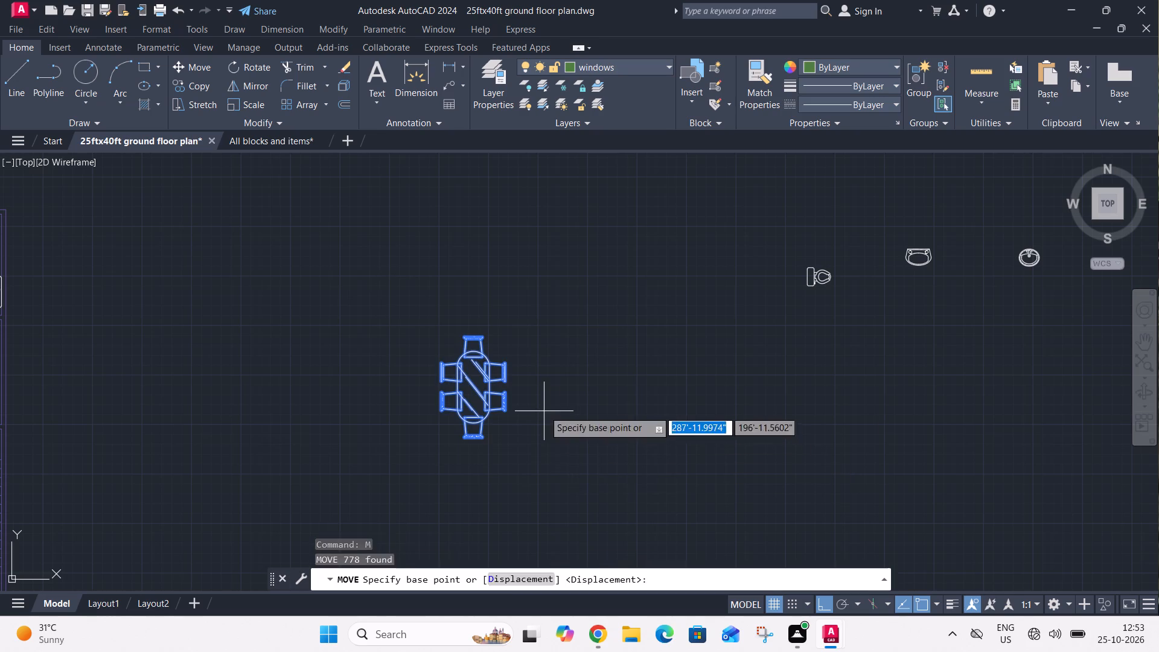
pyautogui.moveTo(544, 411); pyautogui.dragTo(544, 403)
pyautogui.scroll(-4, 575, 292)
pyautogui.press('F8')
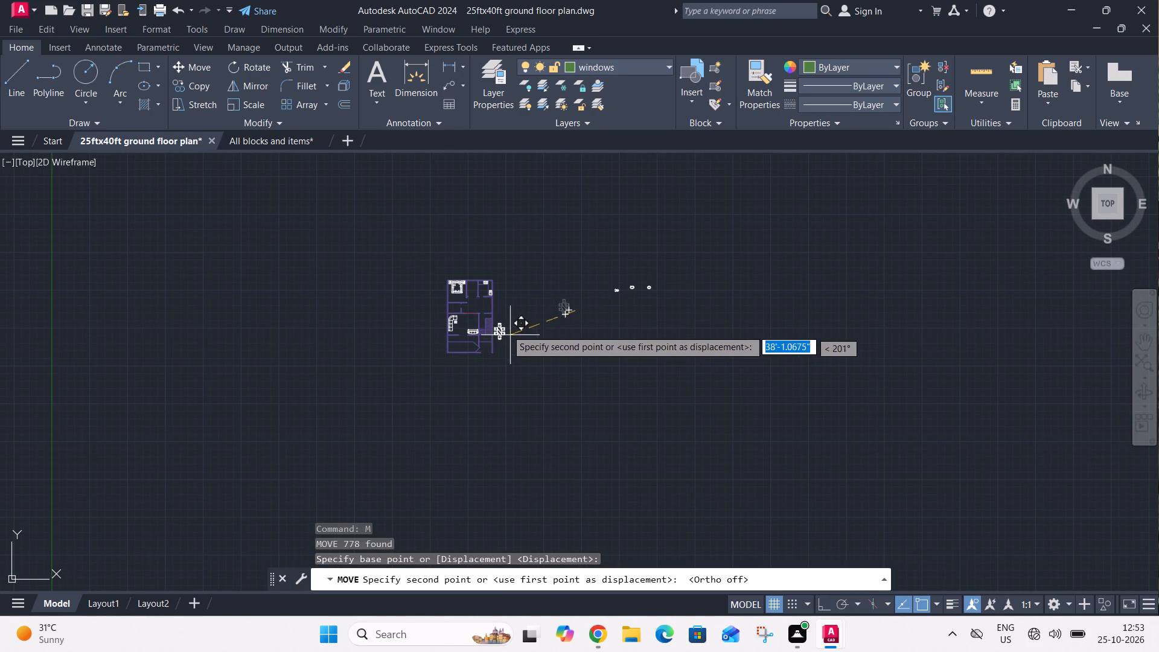
pyautogui.scroll(4, 494, 315)
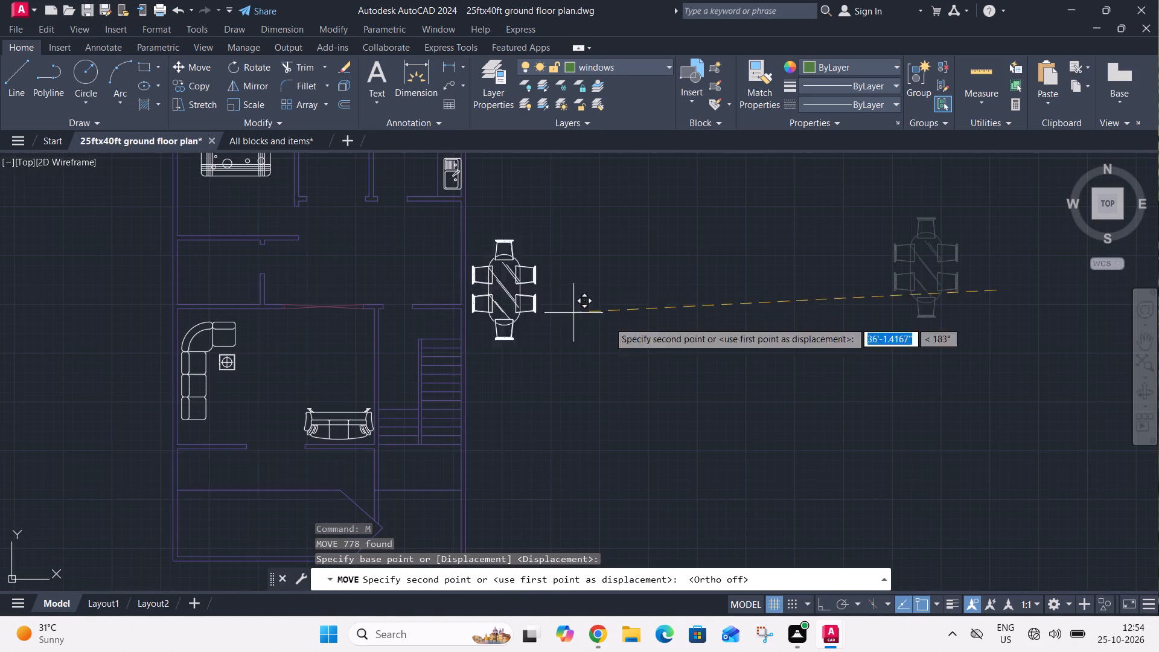
pyautogui.click(717, 345)
# Scale the six-chair dining set down by a factor of about 0.7 from its centre.
pyautogui.moveTo(583, 255); pyautogui.dragTo(605, 279)
pyautogui.click(805, 465)
pyautogui.press('s')
pyautogui.press('c')
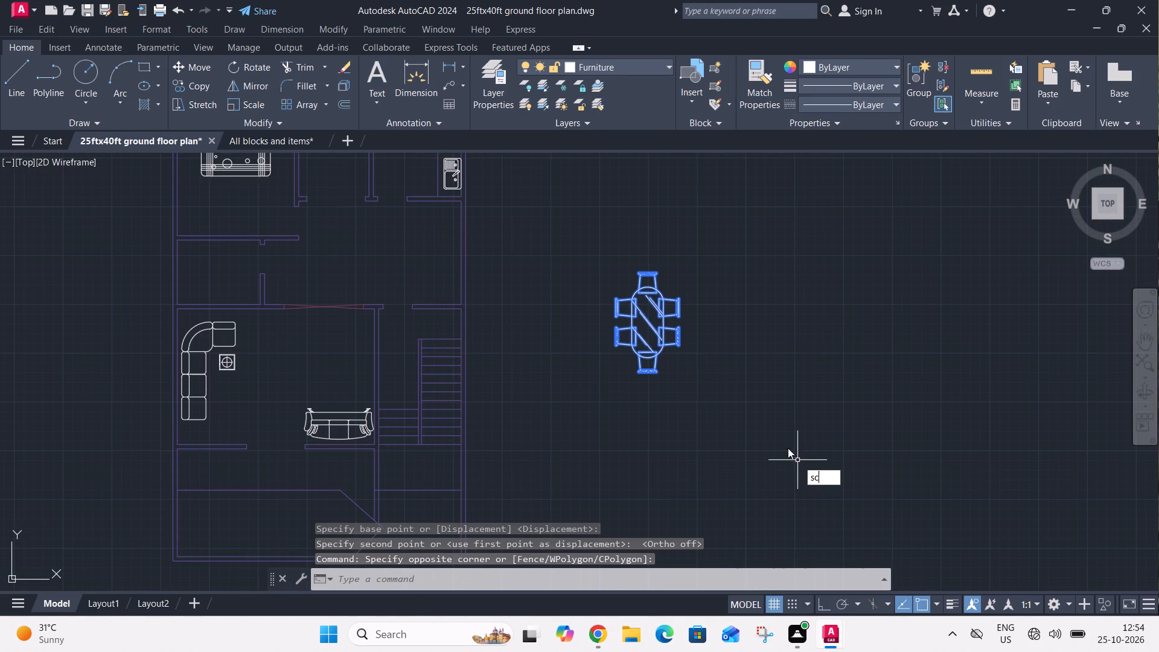
pyautogui.press('space')
pyautogui.click(652, 333)
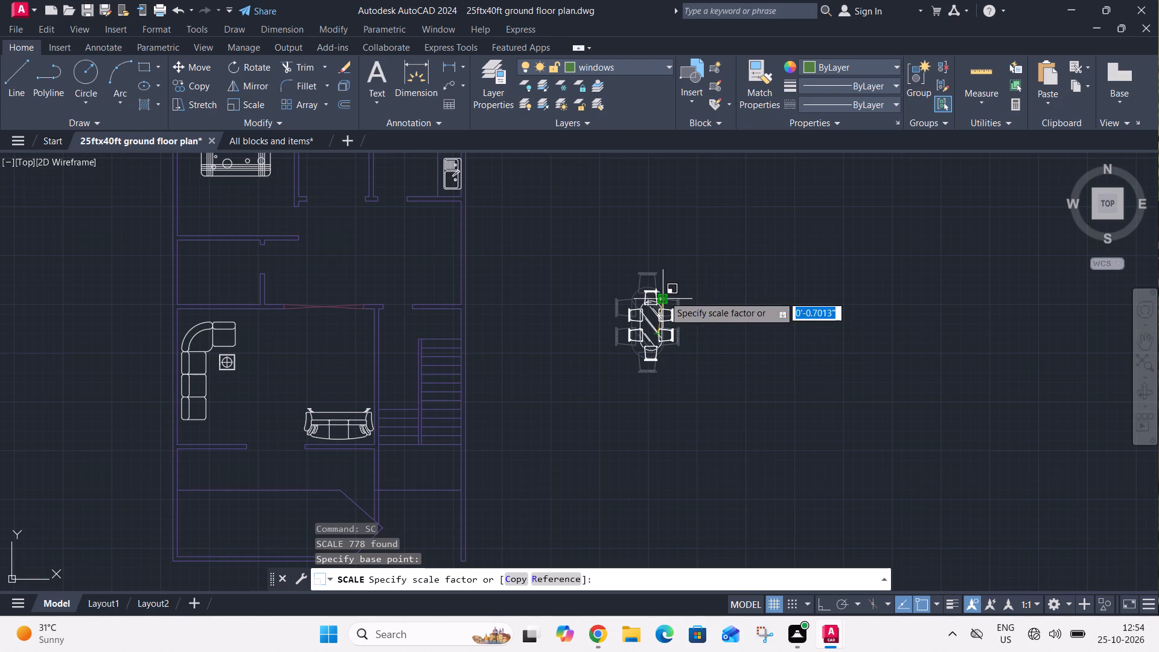
pyautogui.click(664, 296)
pyautogui.click(590, 286)
pyautogui.click(785, 407)
pyautogui.press('space')
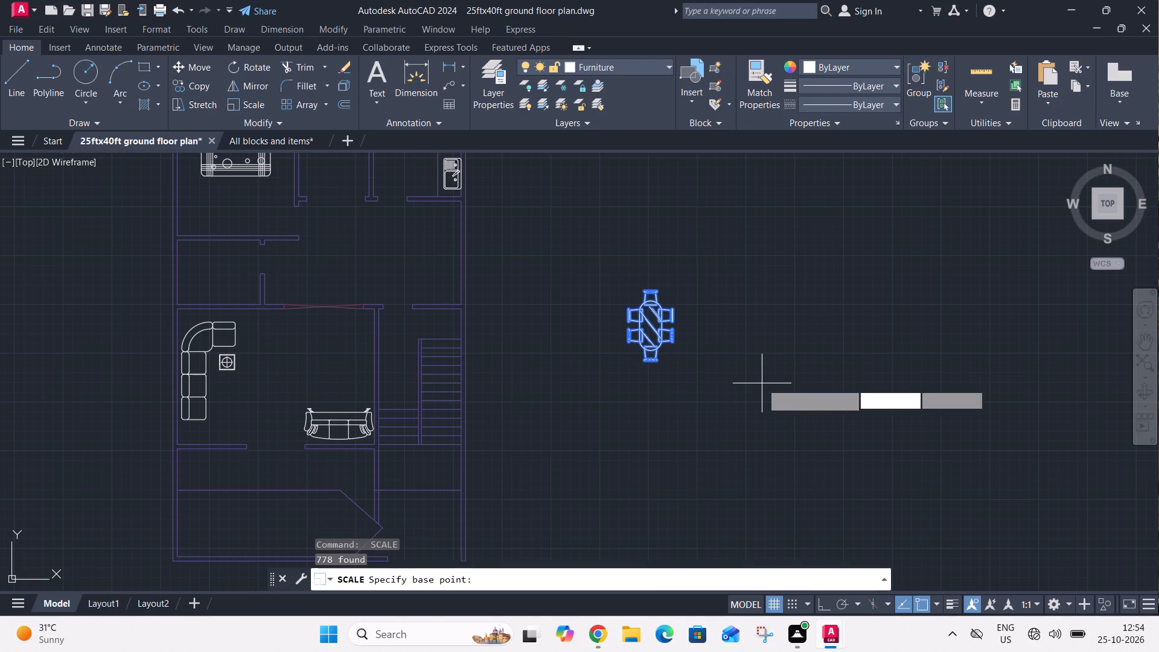
pyautogui.press('Escape')
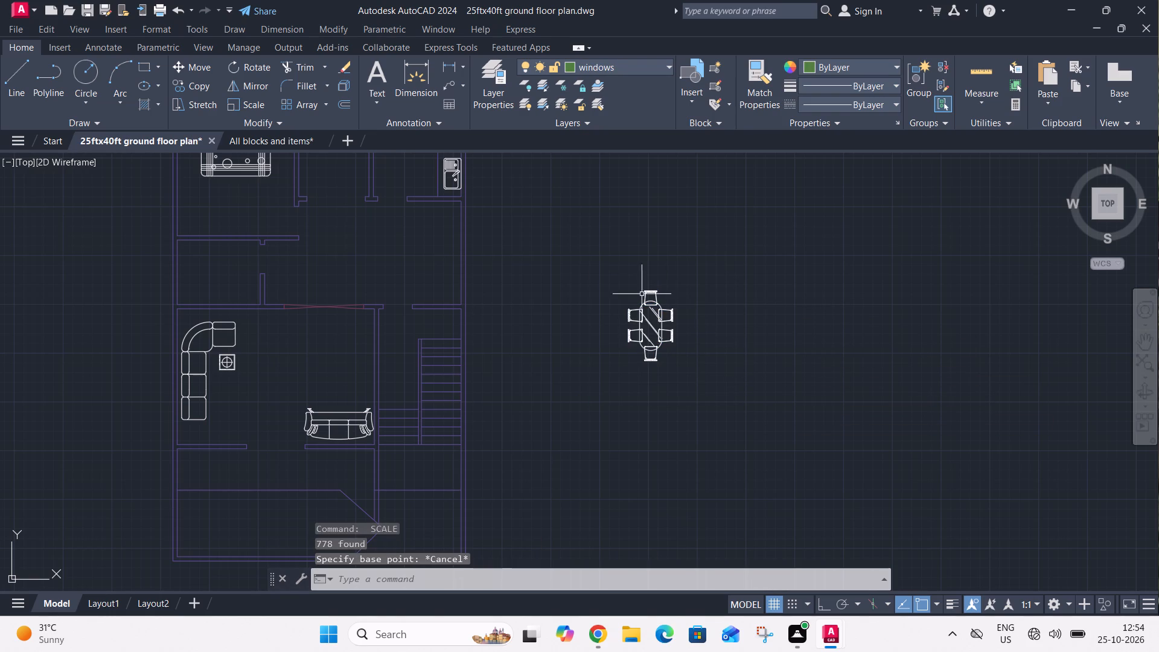
# Move the dining set into the dining area south of the kitchen, close to the house's east wall.
pyautogui.moveTo(603, 273); pyautogui.dragTo(609, 277)
pyautogui.click(791, 471)
pyautogui.press('m')
pyautogui.press('space')
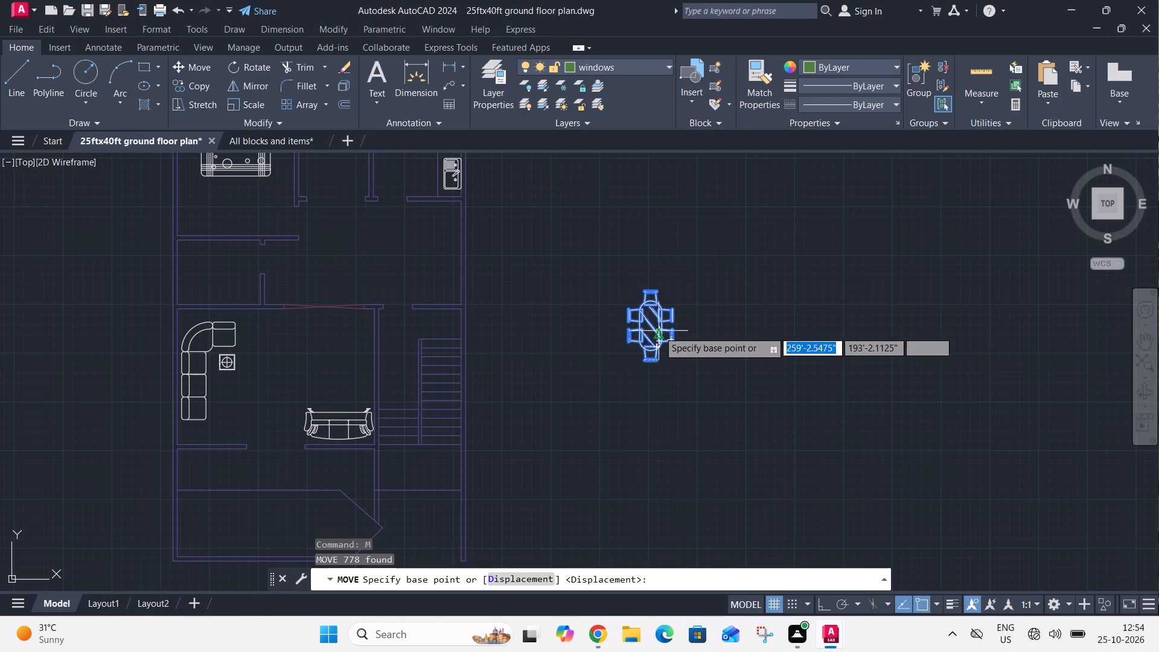
pyautogui.moveTo(653, 326); pyautogui.dragTo(661, 330)
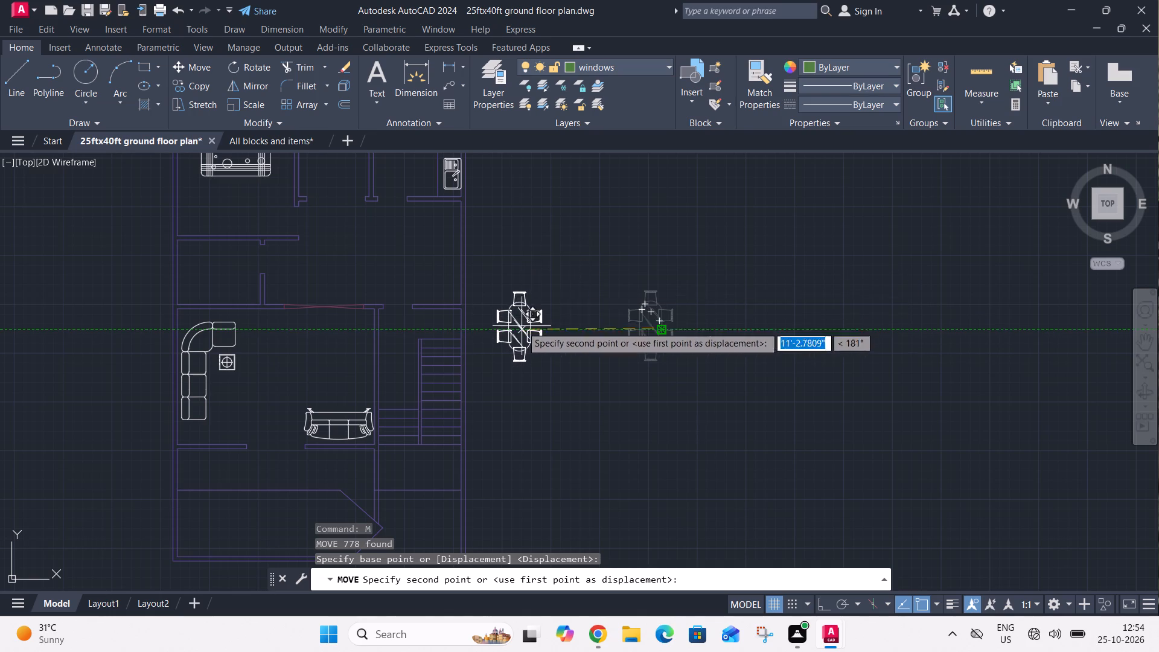
pyautogui.scroll(2, 430, 241)
pyautogui.click(441, 254)
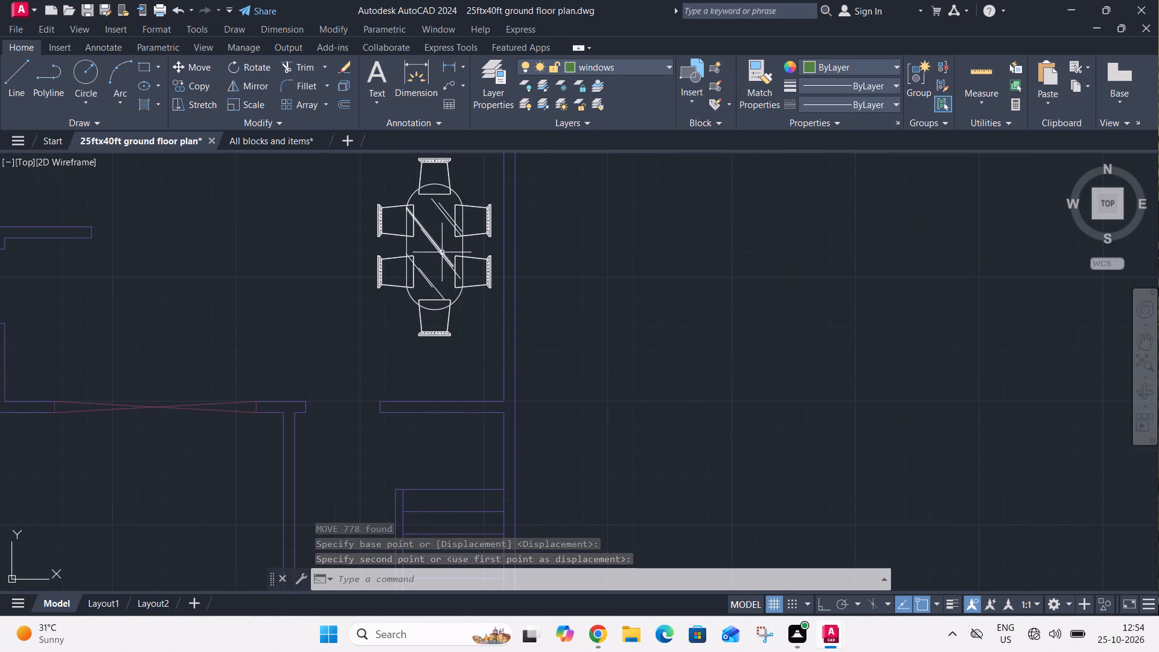
# Move the toilet from outside the plan into the bathroom, with its tank against the west wall.
pyautogui.scroll(-2, 417, 269)
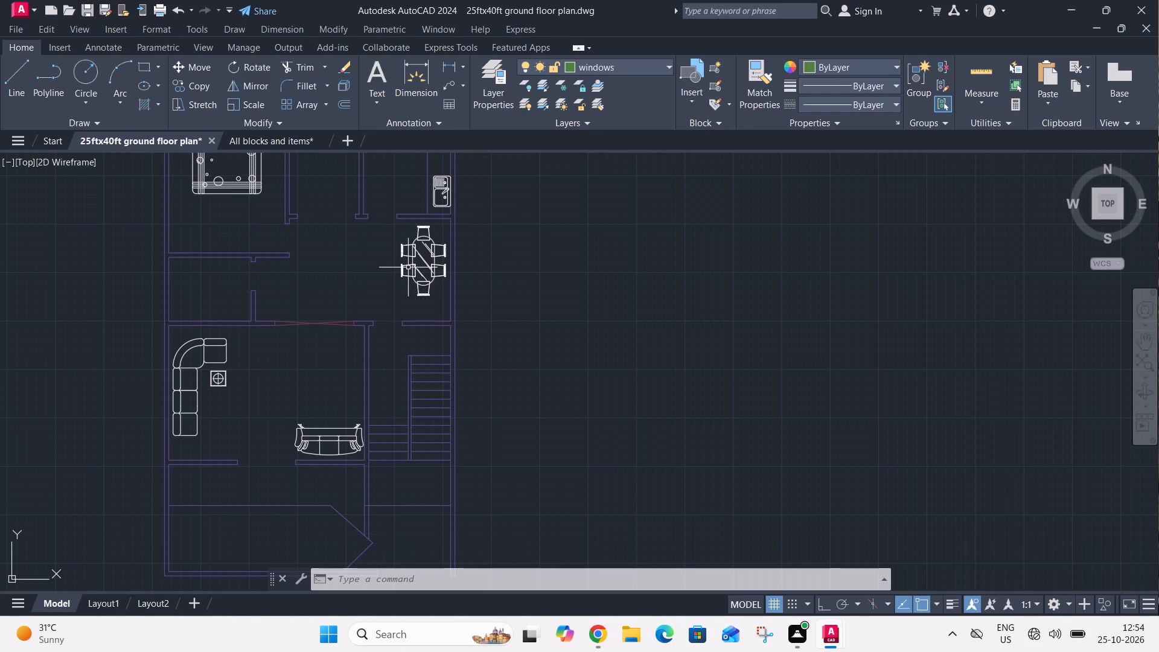
pyautogui.scroll(-2, 401, 259)
pyautogui.scroll(1, 768, 199)
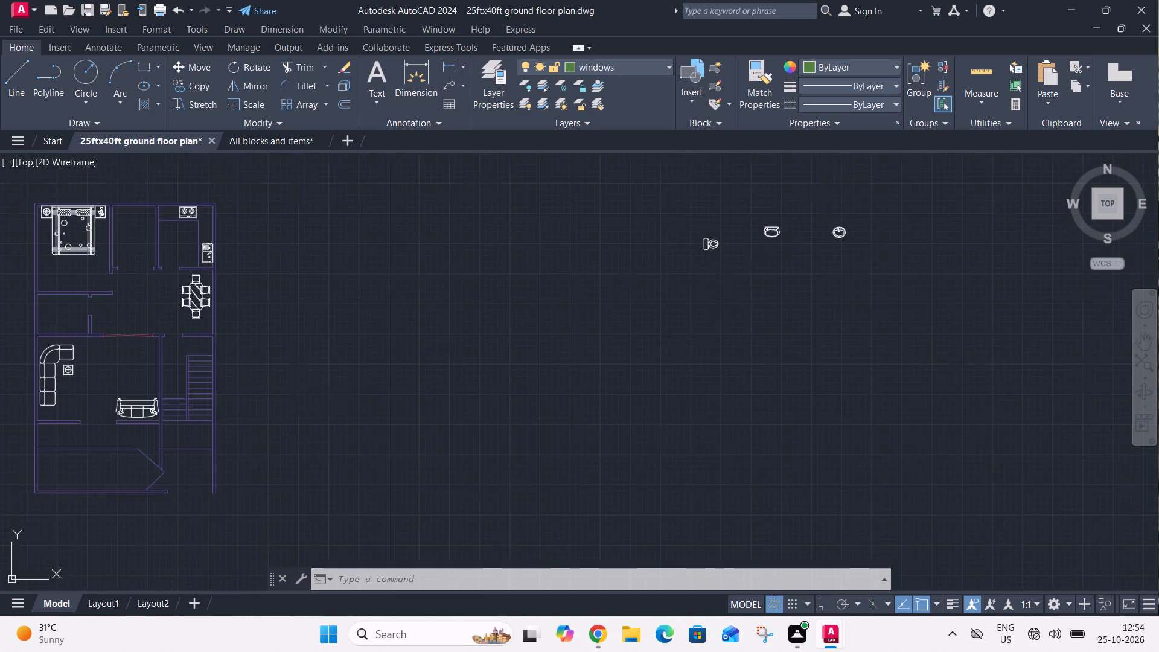
pyautogui.scroll(1, 768, 199)
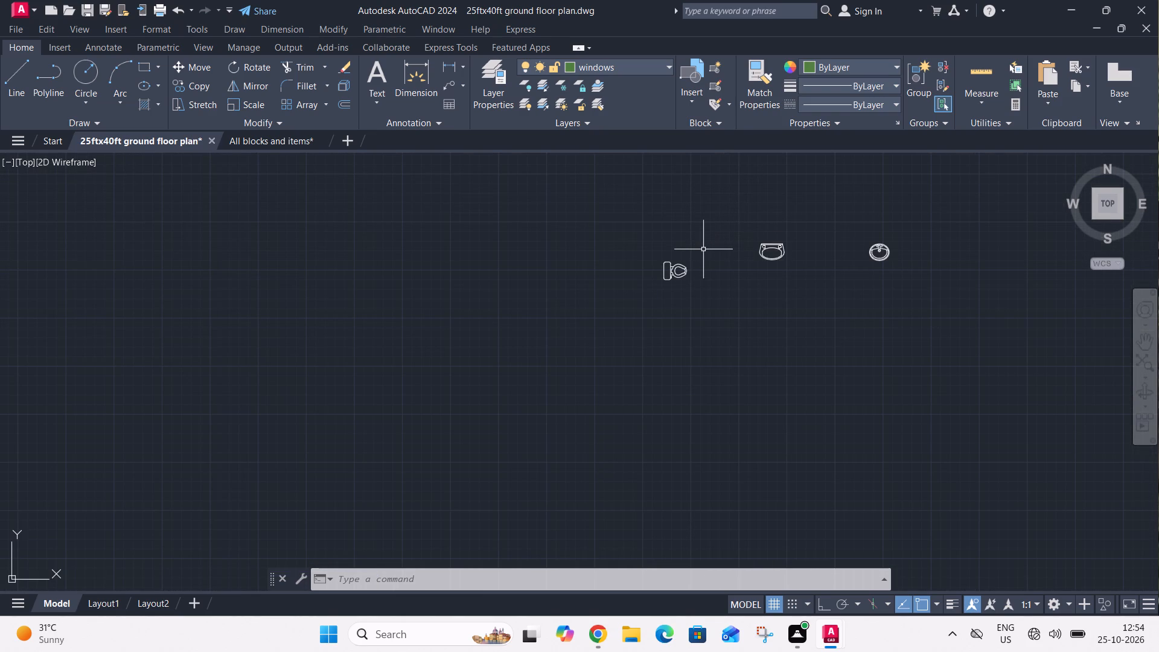
pyautogui.scroll(1, 703, 251)
pyautogui.click(593, 246)
pyautogui.click(721, 319)
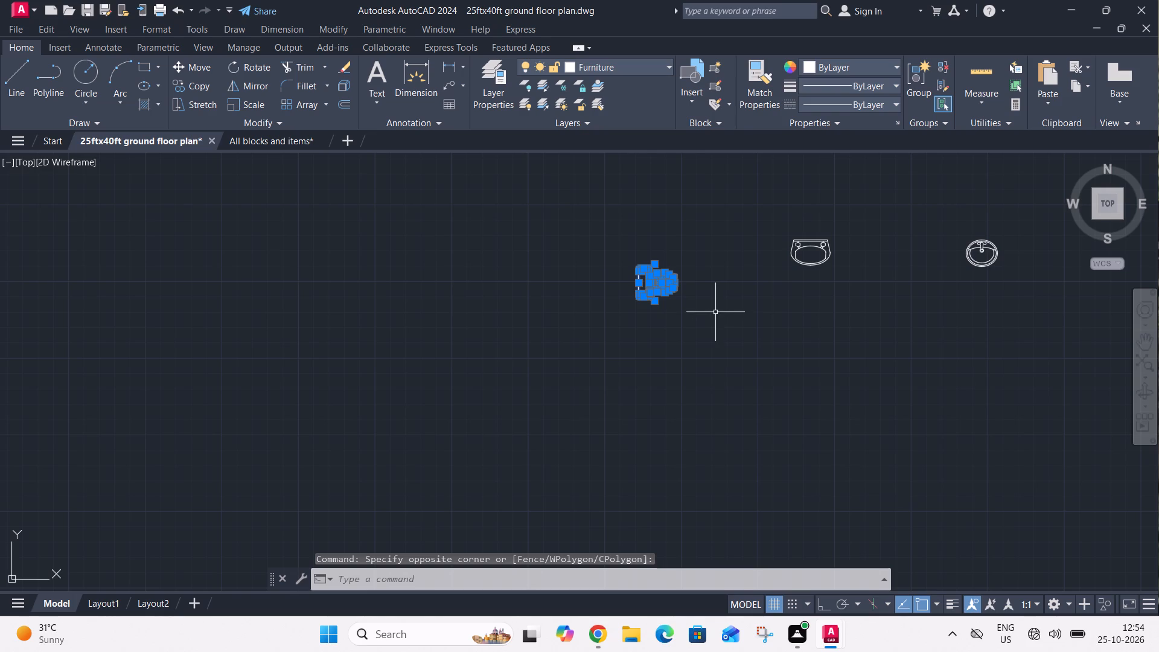
pyautogui.press('m')
pyautogui.press('space')
pyautogui.click(634, 283)
pyautogui.scroll(-3, 666, 225)
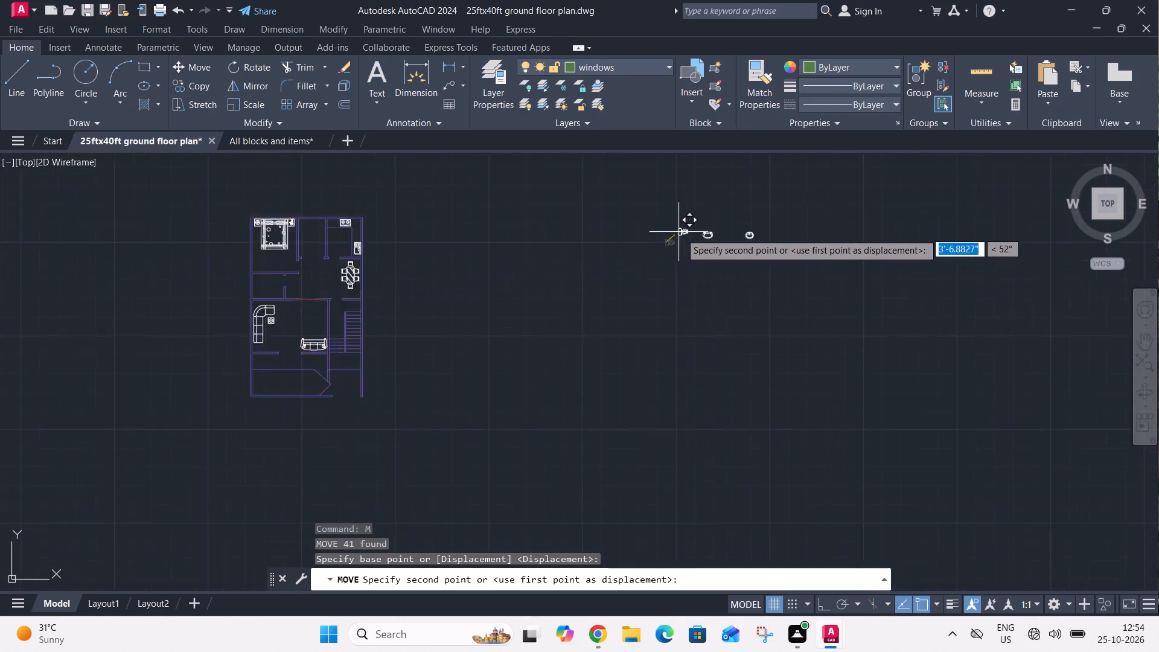
pyautogui.scroll(-1, 682, 234)
pyautogui.scroll(4, 420, 270)
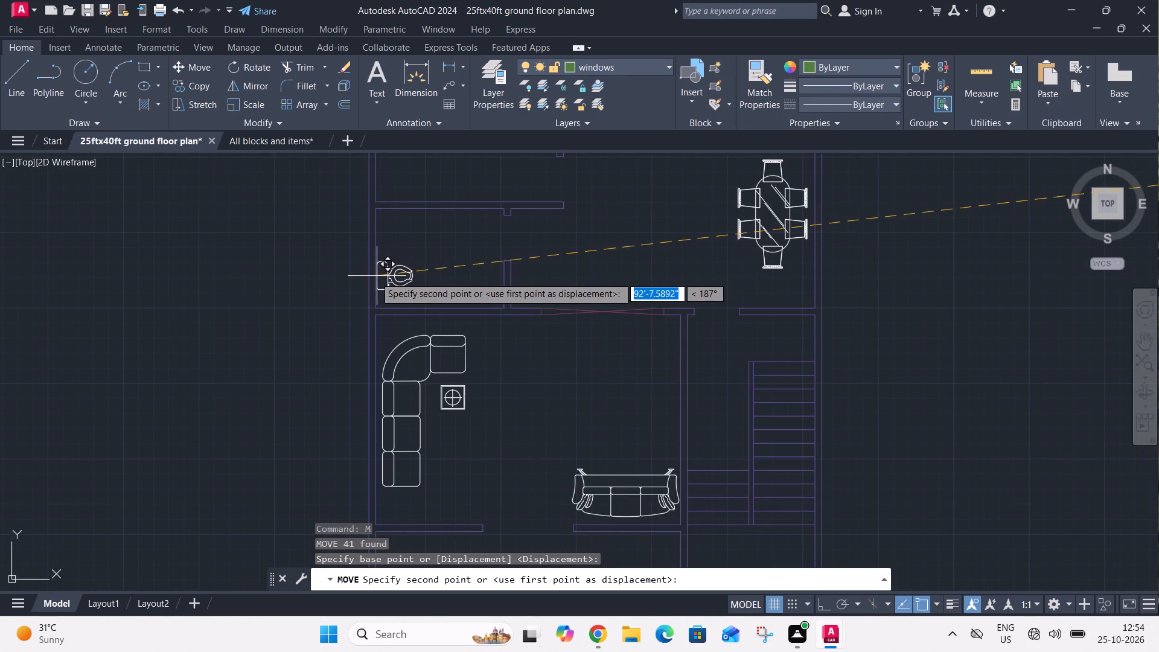
pyautogui.click(375, 276)
# Rotate the flat-backed washbasin outside the plan 180° with Ortho on so that its straight back faces south.
pyautogui.scroll(-2, 471, 251)
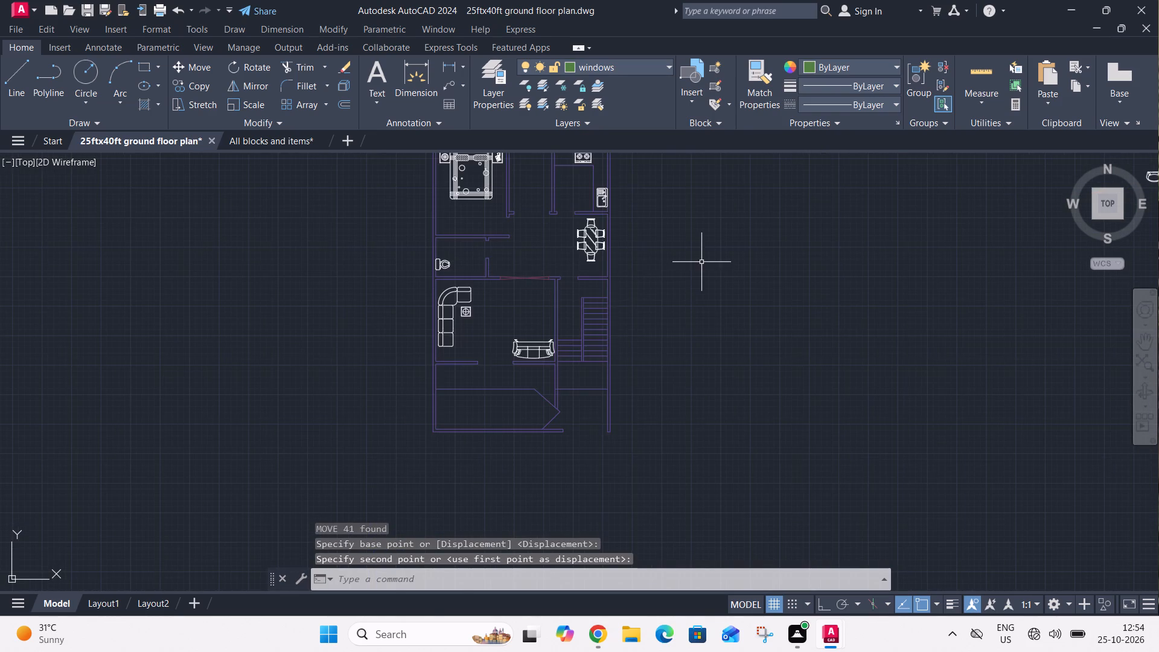
pyautogui.moveTo(703, 266); pyautogui.dragTo(490, 385, button='middle')
pyautogui.scroll(1, 895, 266)
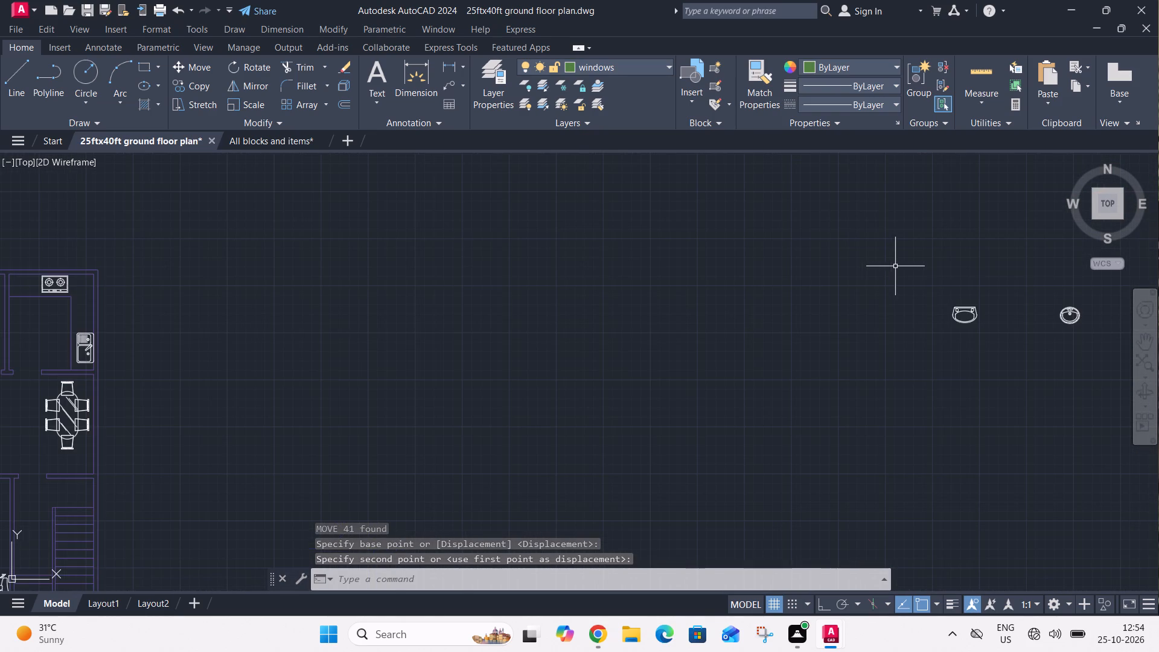
pyautogui.moveTo(883, 269); pyautogui.dragTo(888, 272)
pyautogui.click(1039, 350)
pyautogui.press('r')
pyautogui.press('o')
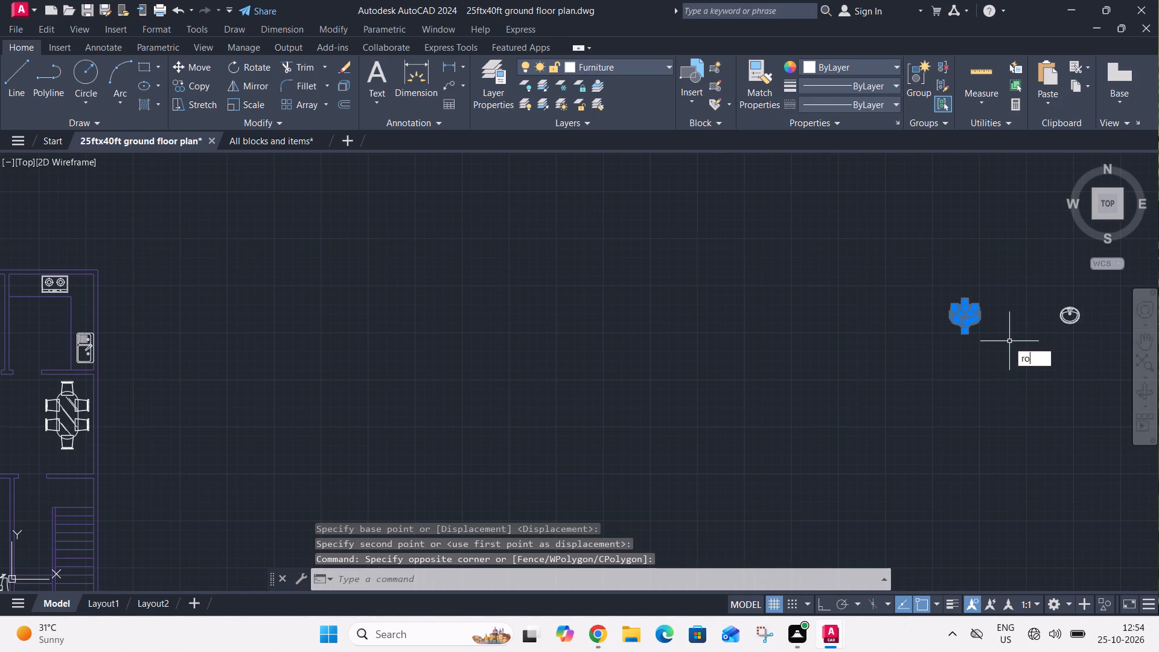
pyautogui.press('space')
pyautogui.click(962, 298)
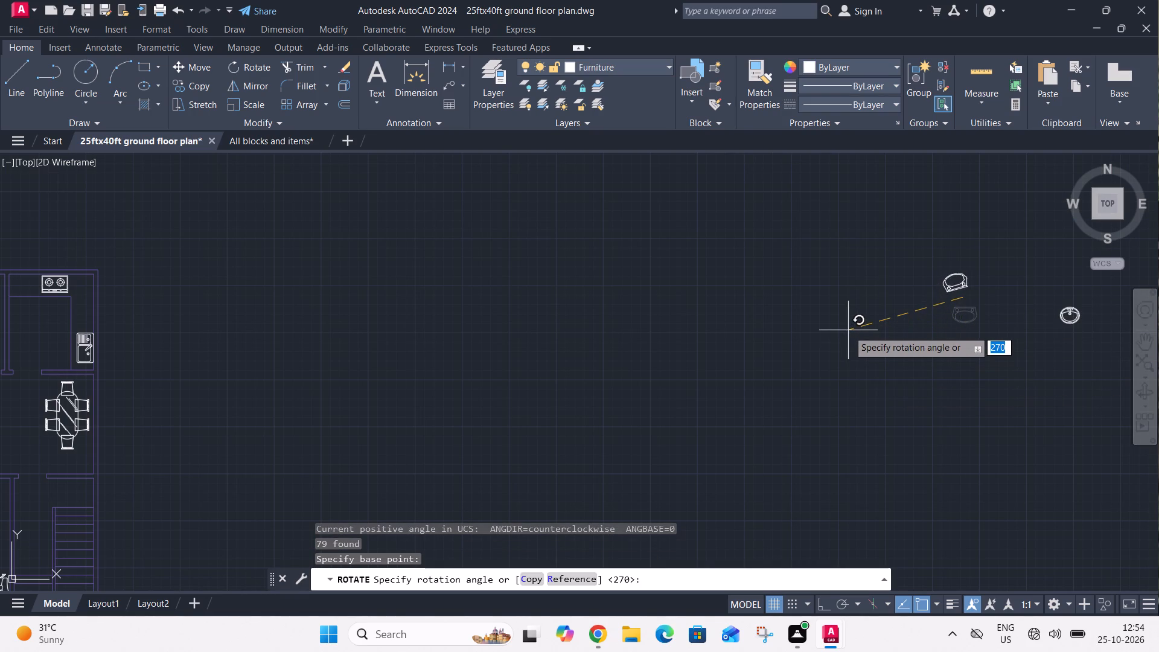
pyautogui.press('F8')
pyautogui.click(845, 322)
# Move the flat-backed washbasin against the bathroom's south wall, east of the toilet, with Ortho off.
pyautogui.click(883, 261)
pyautogui.click(998, 307)
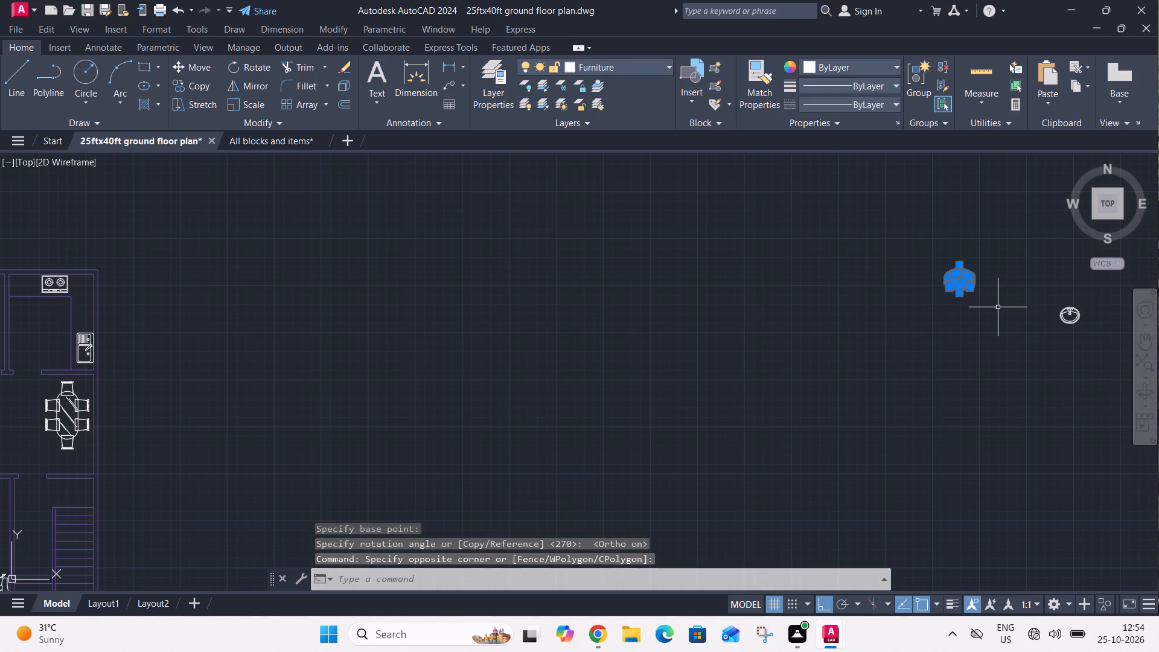
pyautogui.press('m')
pyautogui.press('space')
pyautogui.scroll(4, 971, 295)
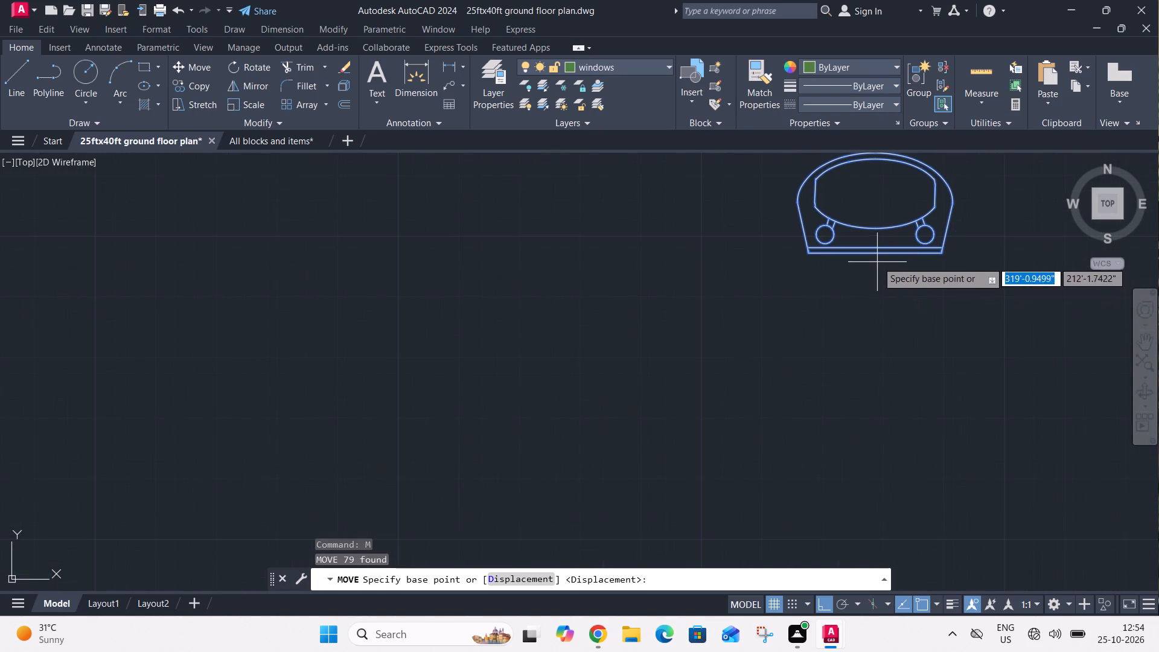
pyautogui.click(876, 256)
pyautogui.scroll(-4, 902, 216)
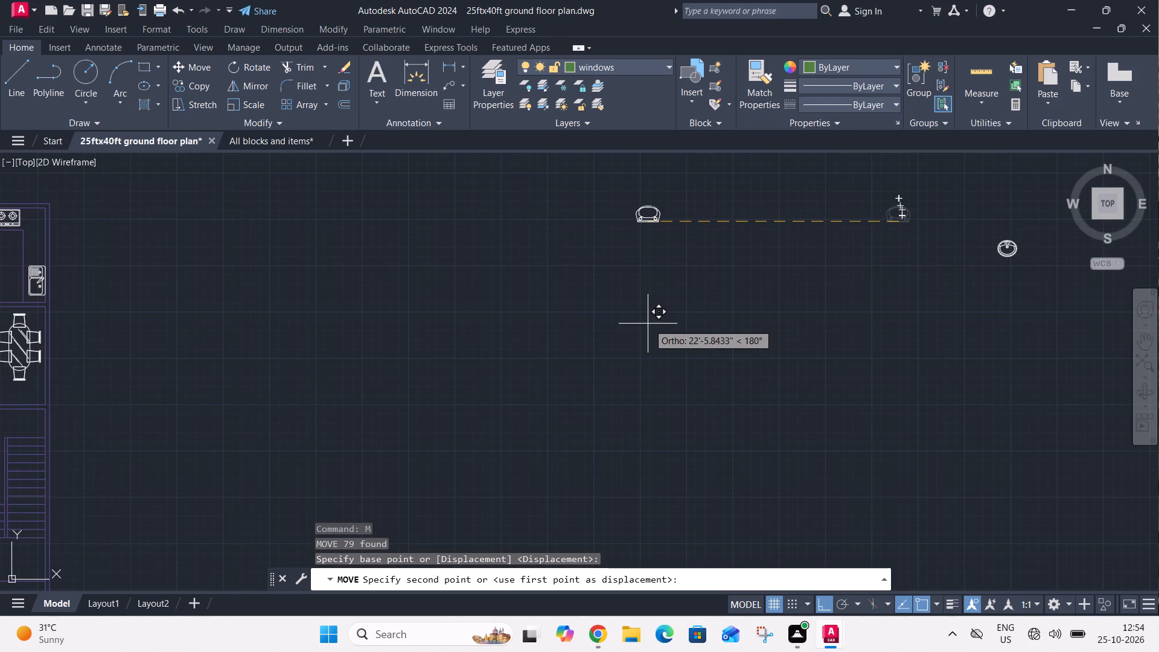
pyautogui.moveTo(648, 323); pyautogui.dragTo(934, 295, button='middle')
pyautogui.press('F8')
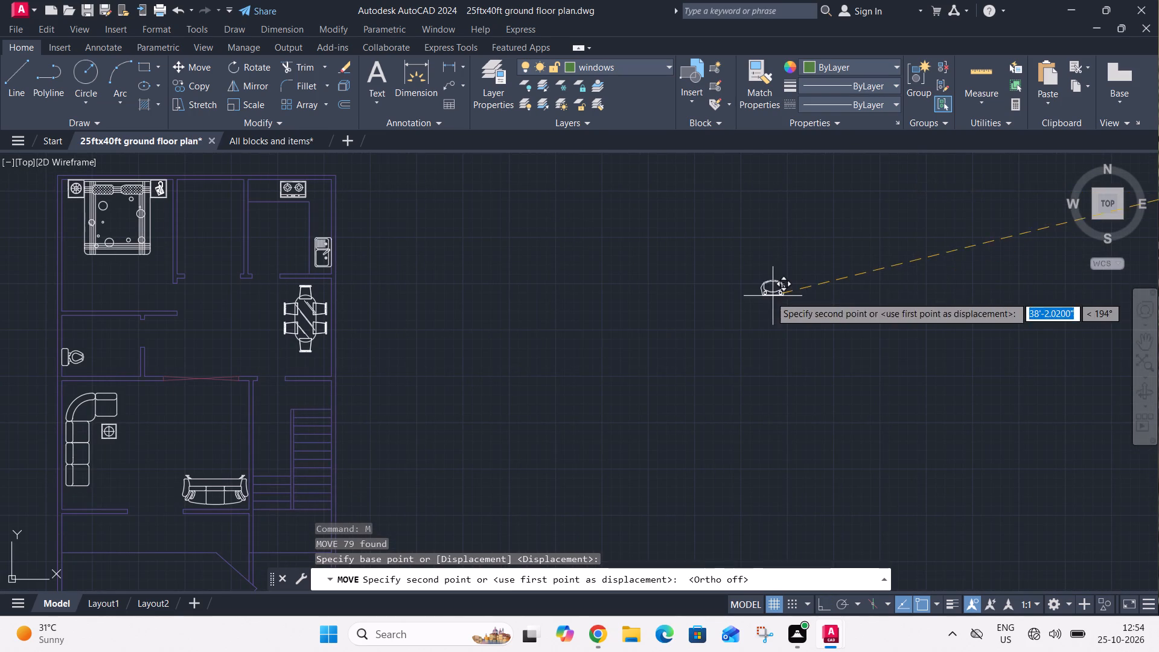
pyautogui.scroll(-3, 770, 298)
pyautogui.scroll(5, 622, 298)
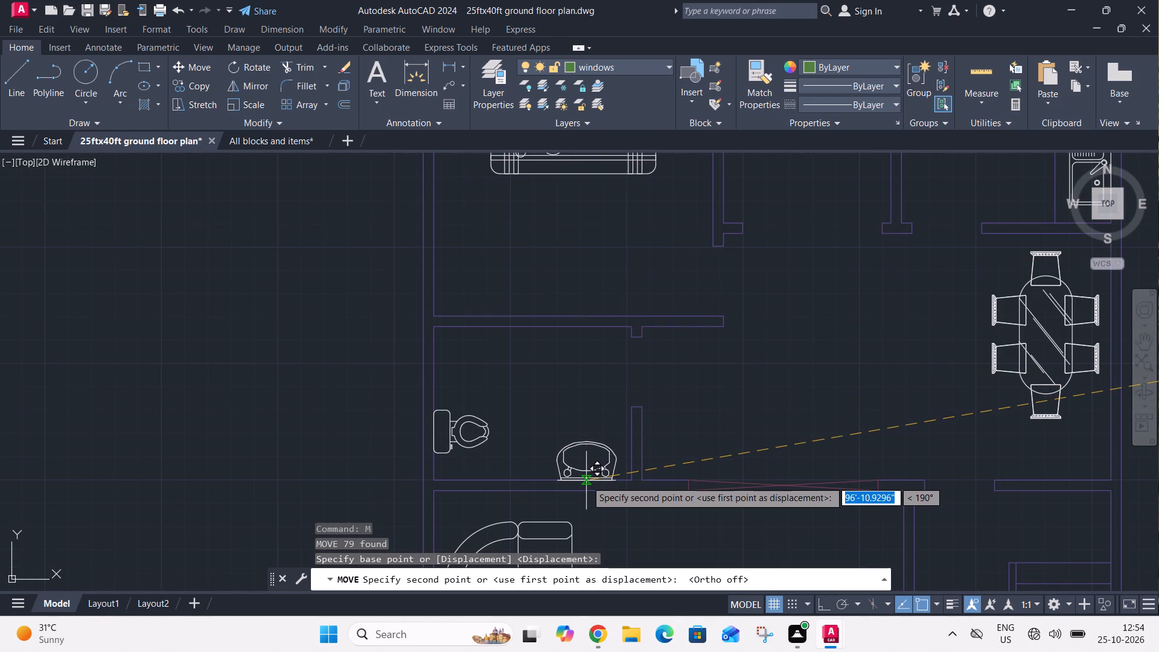
pyautogui.scroll(3, 581, 478)
pyautogui.click(569, 488)
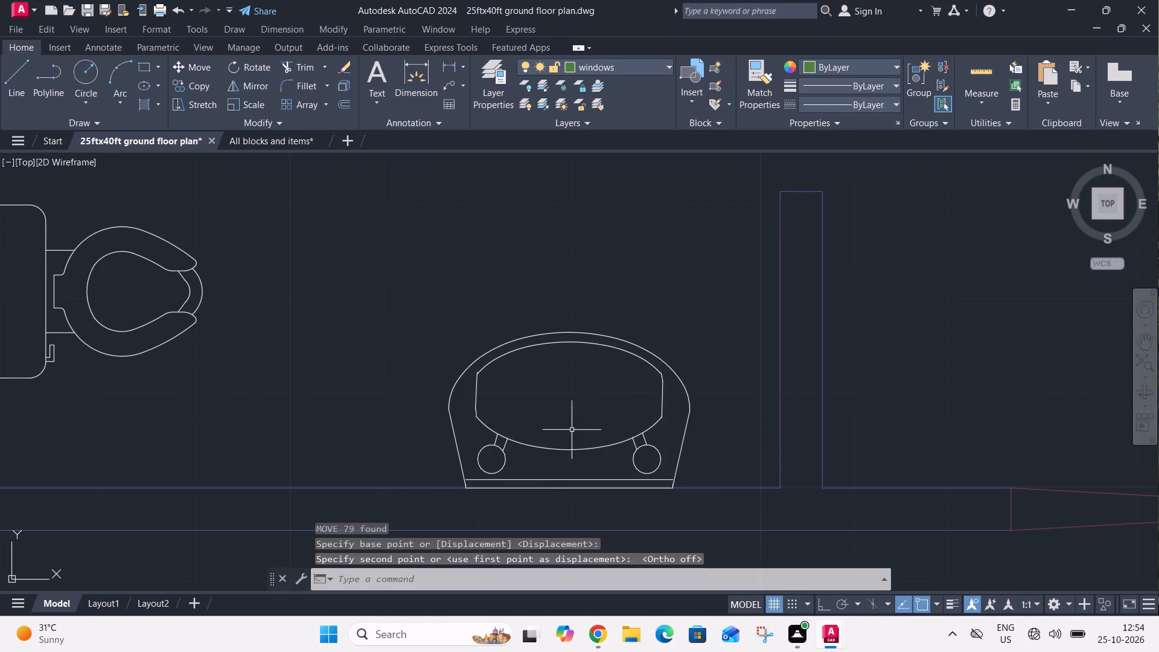
# Rotate the oval washbasin outside the plan 180° with Ortho on so that its faucet side faces south.
pyautogui.scroll(-6, 572, 430)
pyautogui.moveTo(819, 353); pyautogui.dragTo(656, 340, button='middle')
pyautogui.scroll(-2, 622, 339)
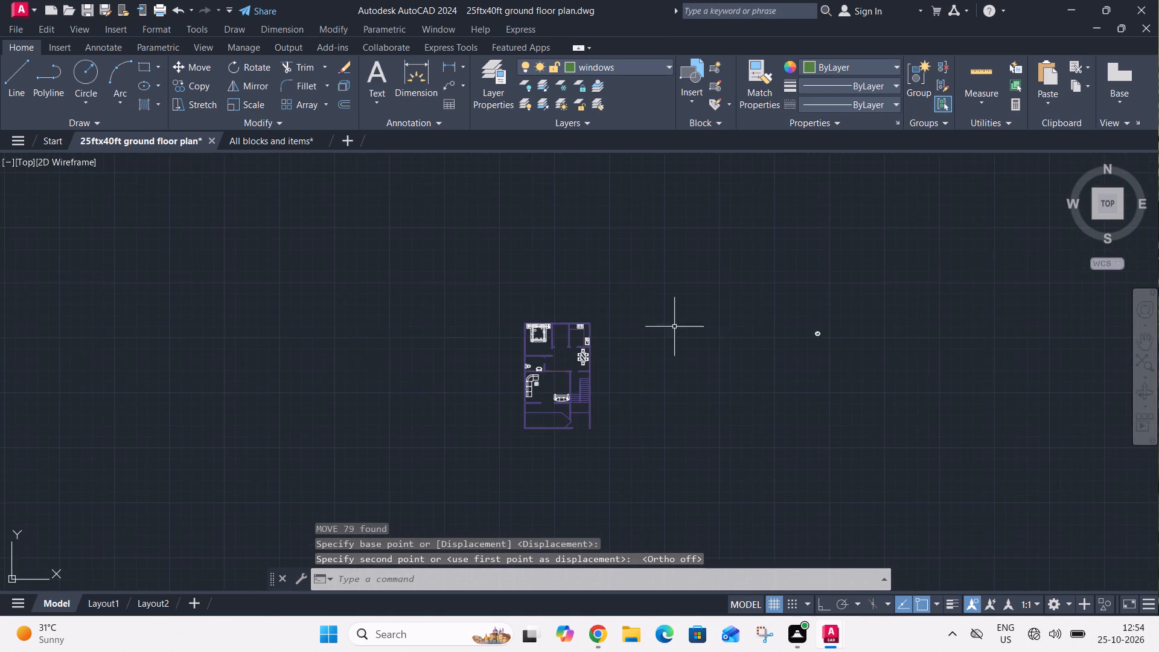
pyautogui.scroll(3, 838, 317)
pyautogui.scroll(-3, 840, 318)
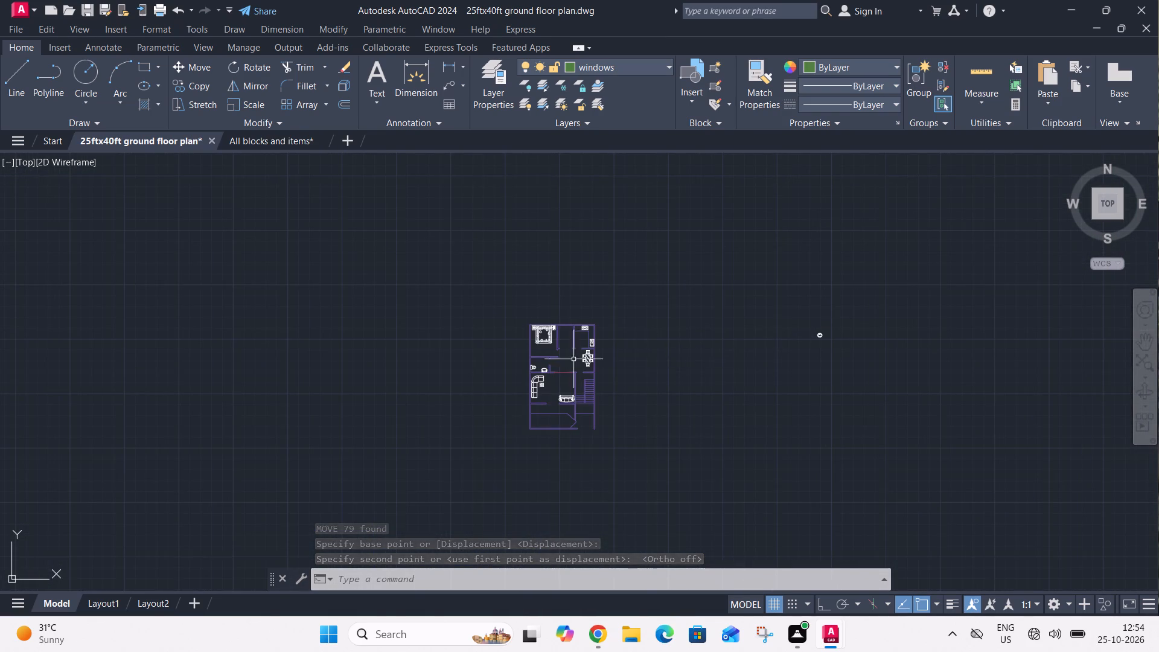
pyautogui.scroll(3, 545, 370)
pyautogui.scroll(-1, 723, 356)
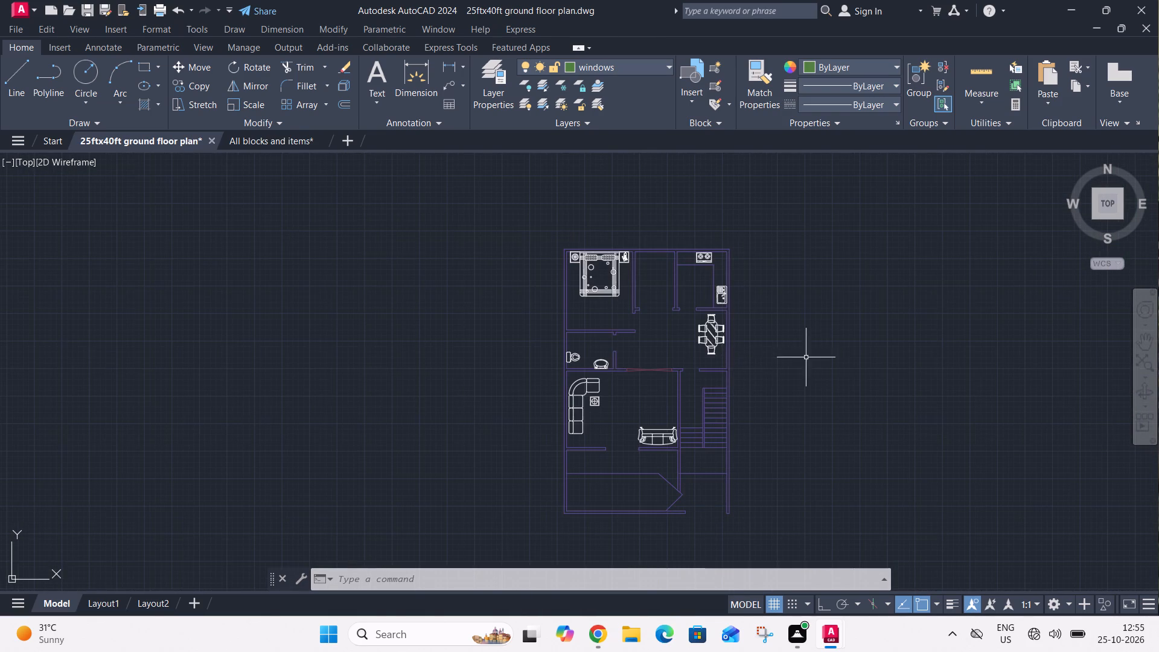
pyautogui.moveTo(823, 353); pyautogui.dragTo(490, 376, button='middle')
pyautogui.moveTo(920, 268); pyautogui.dragTo(929, 276)
pyautogui.click(1004, 333)
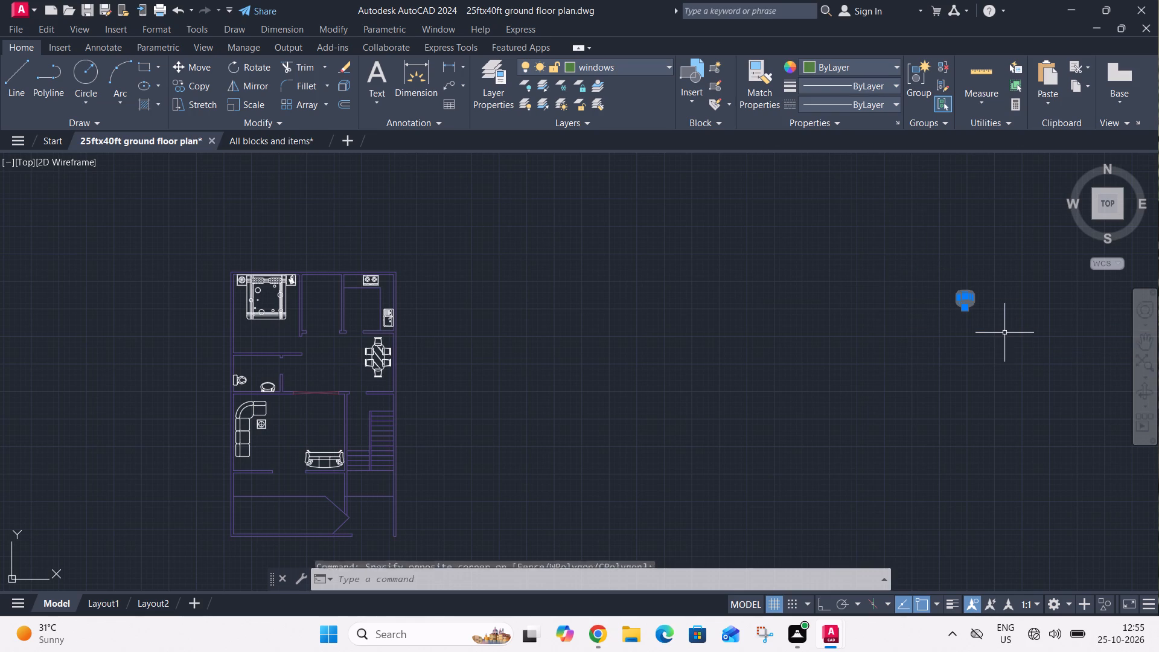
pyautogui.press('r')
pyautogui.press('o')
pyautogui.press('space')
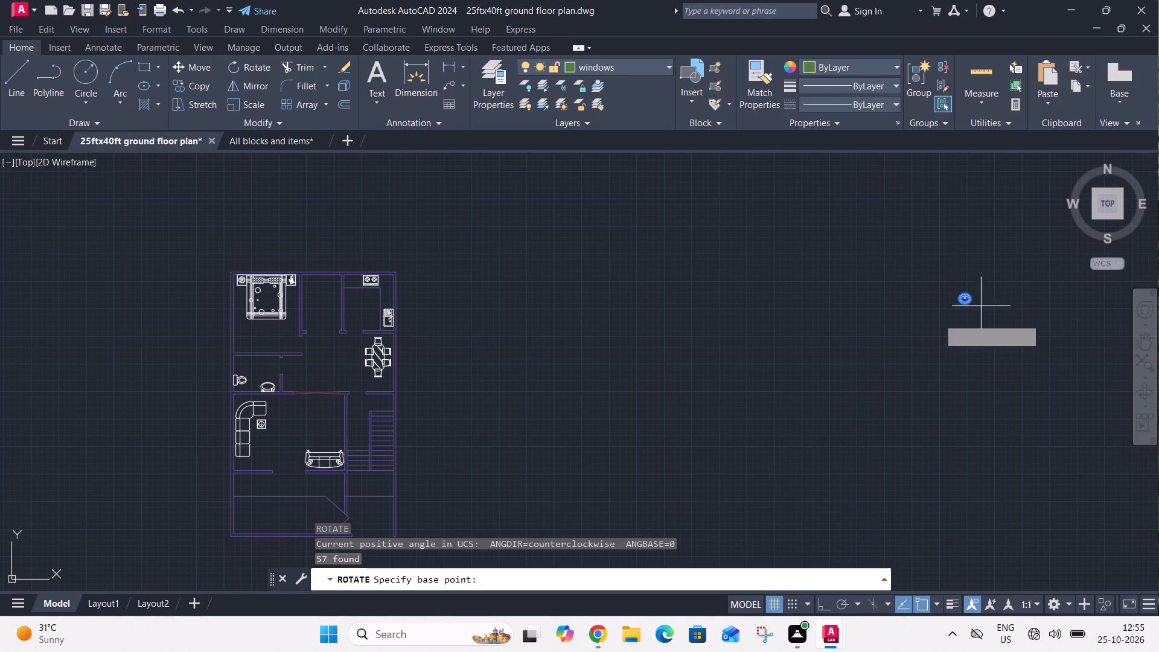
pyautogui.click(967, 292)
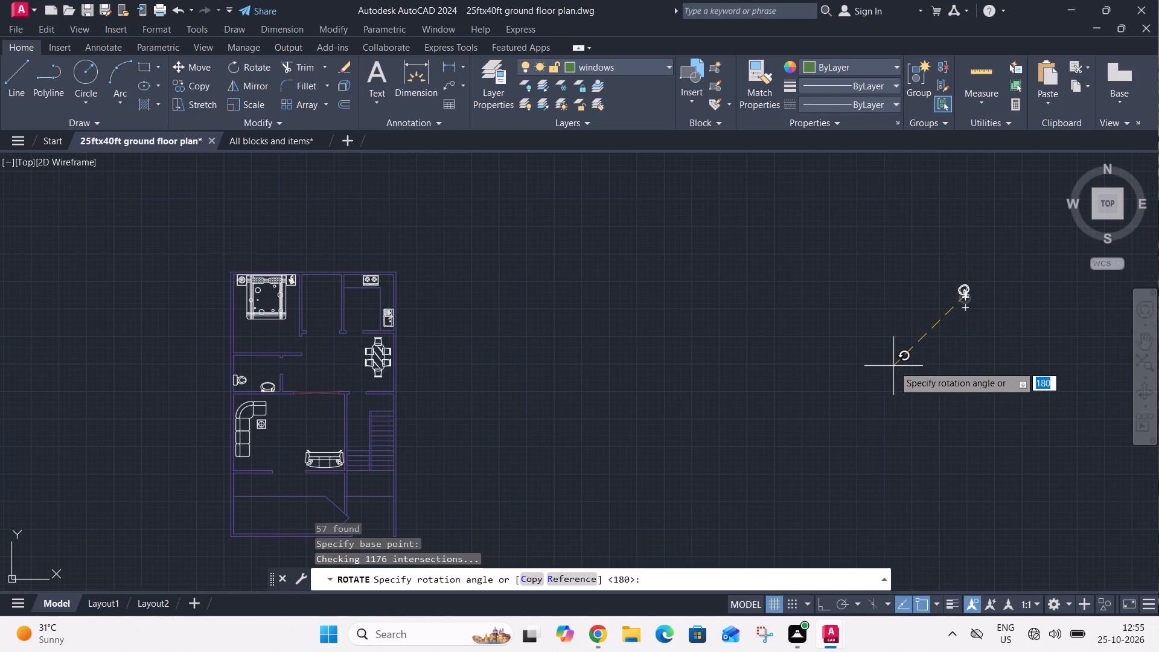
pyautogui.press('F8')
pyautogui.click(889, 324)
# Move the oval washbasin against the dining area's south wall, just below the dining set, with Ortho off.
pyautogui.click(937, 263)
pyautogui.click(1031, 339)
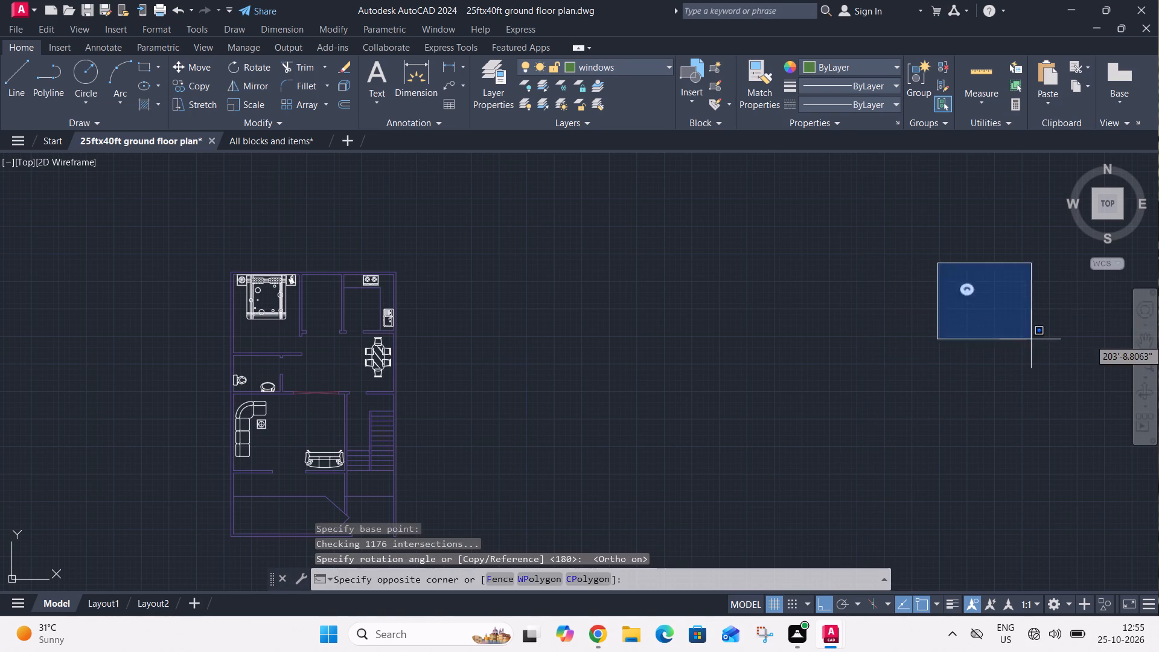
pyautogui.press('m')
pyautogui.press('space')
pyautogui.scroll(4, 983, 288)
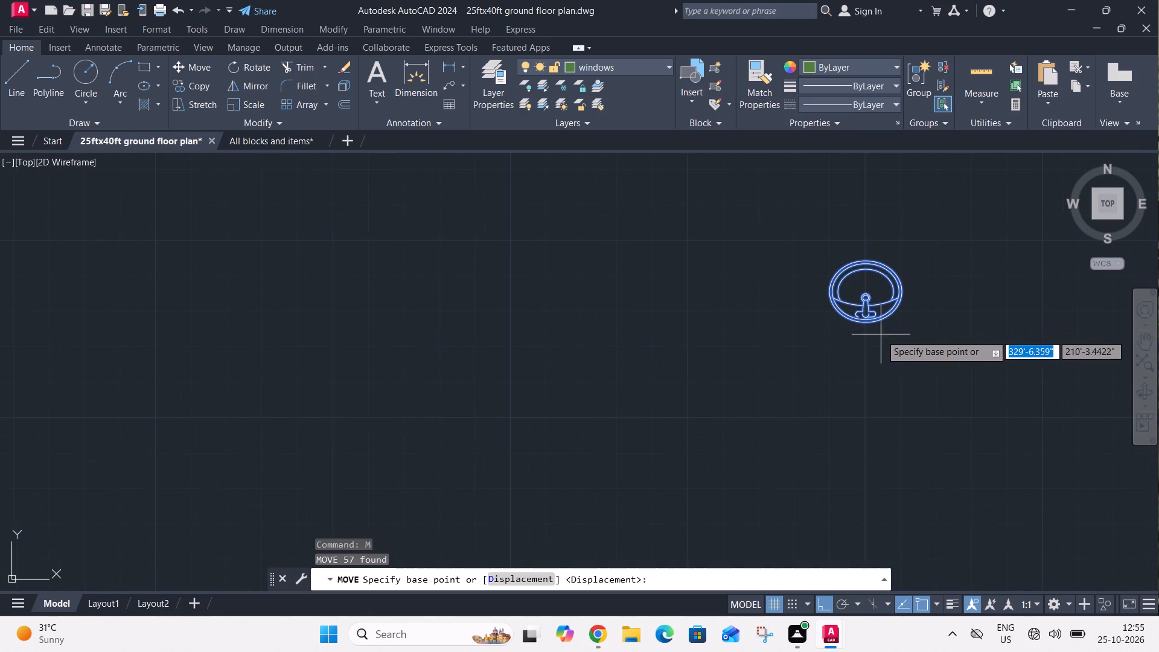
pyautogui.click(866, 327)
pyautogui.scroll(-6, 889, 276)
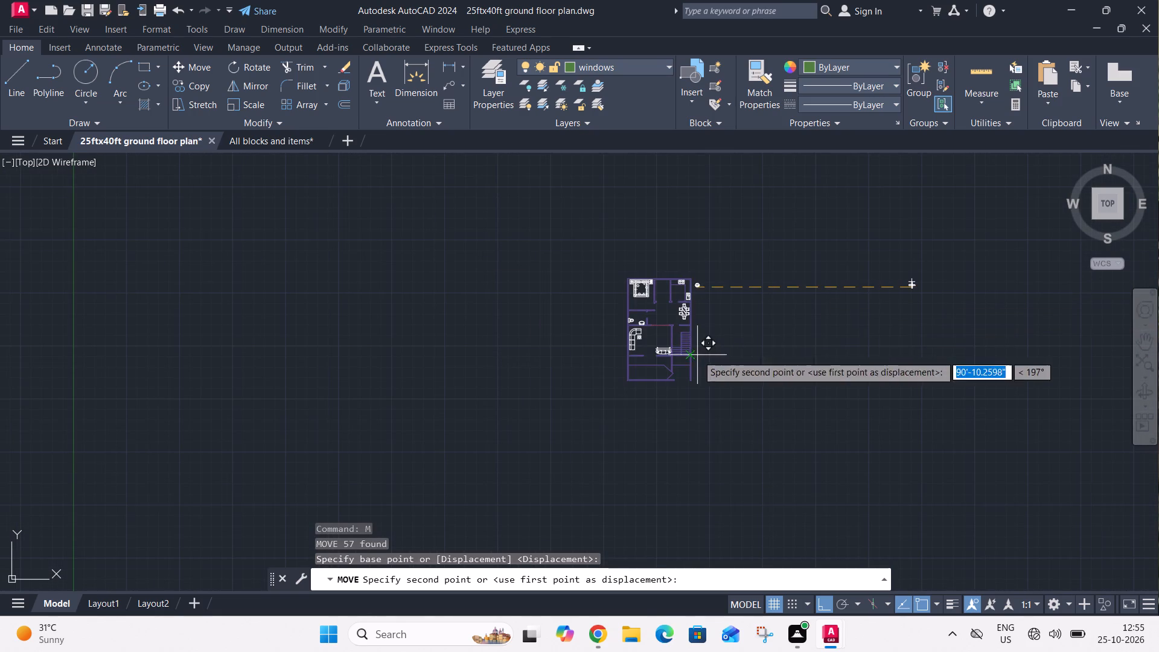
pyautogui.press('F8')
pyautogui.scroll(5, 689, 321)
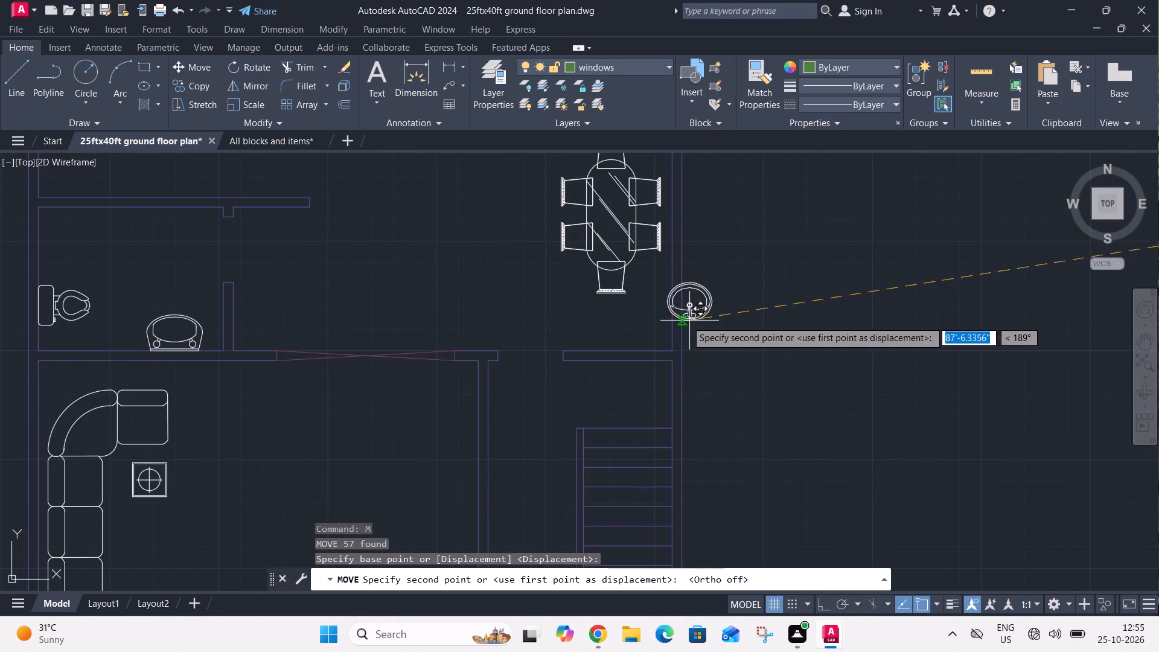
pyautogui.click(641, 350)
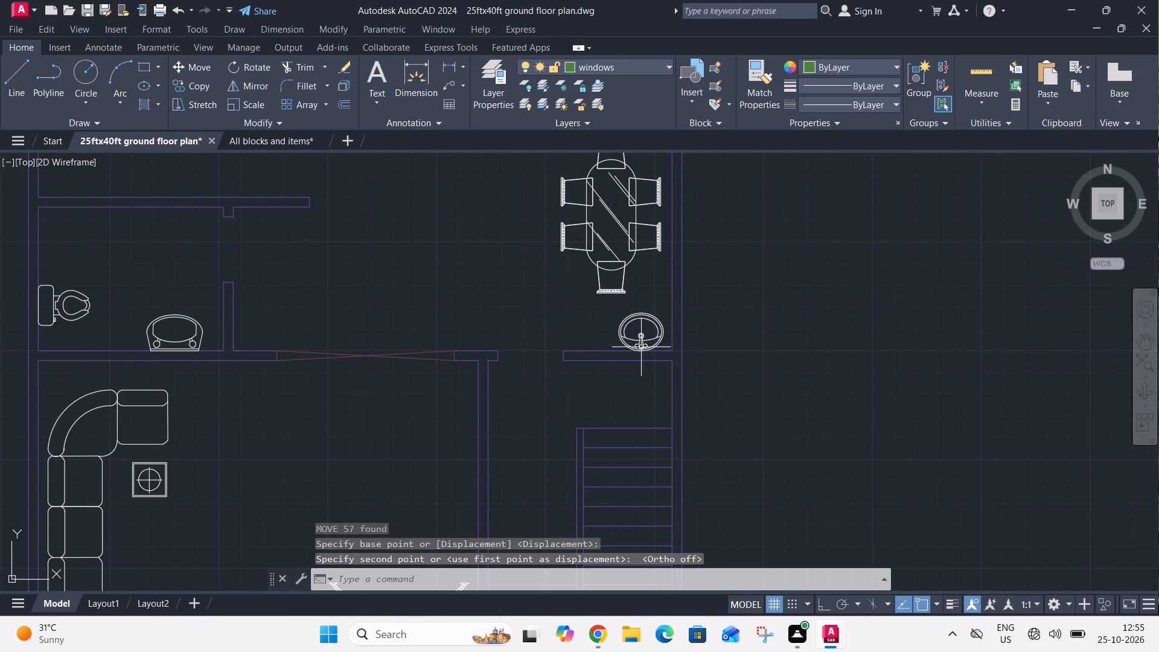
pyautogui.scroll(-3, 653, 322)
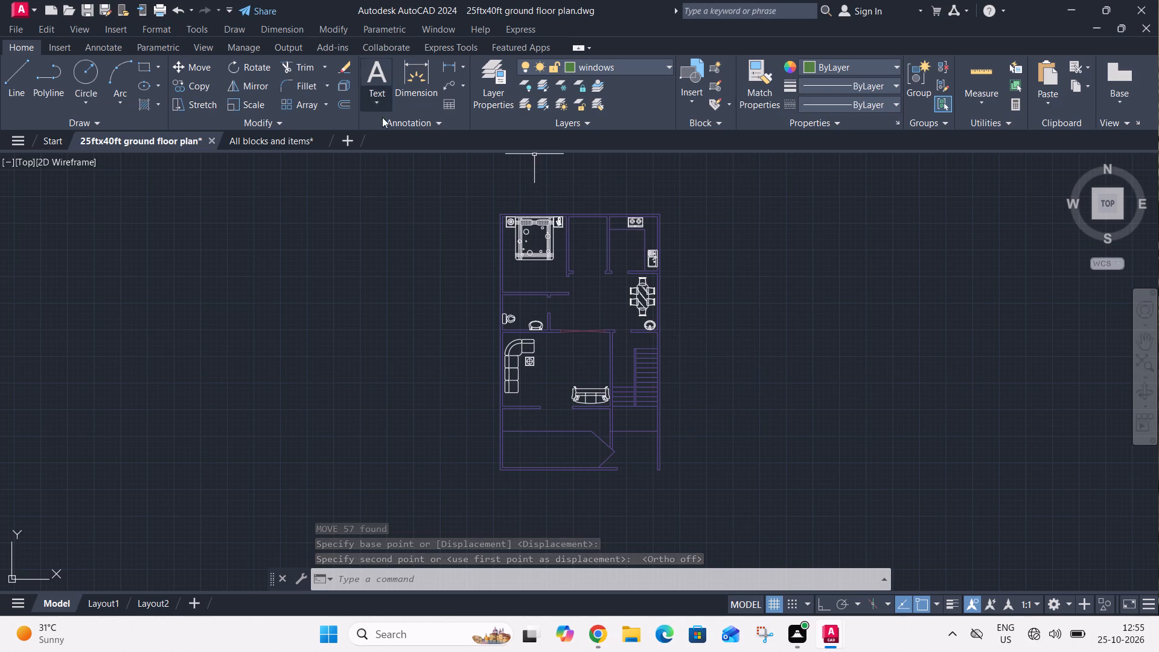
# Select the front-view car in the small ornaments (小饰品) section of the All blocks and items library drawing.
pyautogui.click(273, 142)
pyautogui.scroll(-3, 498, 352)
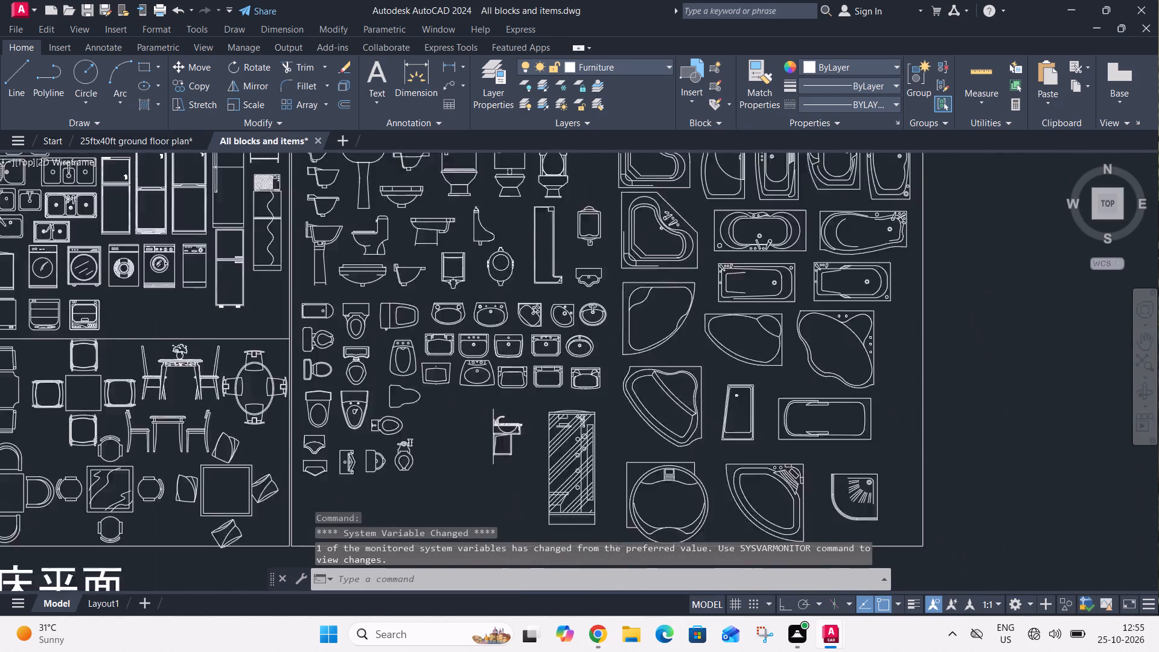
pyautogui.scroll(-3, 510, 347)
pyautogui.scroll(3, 275, 360)
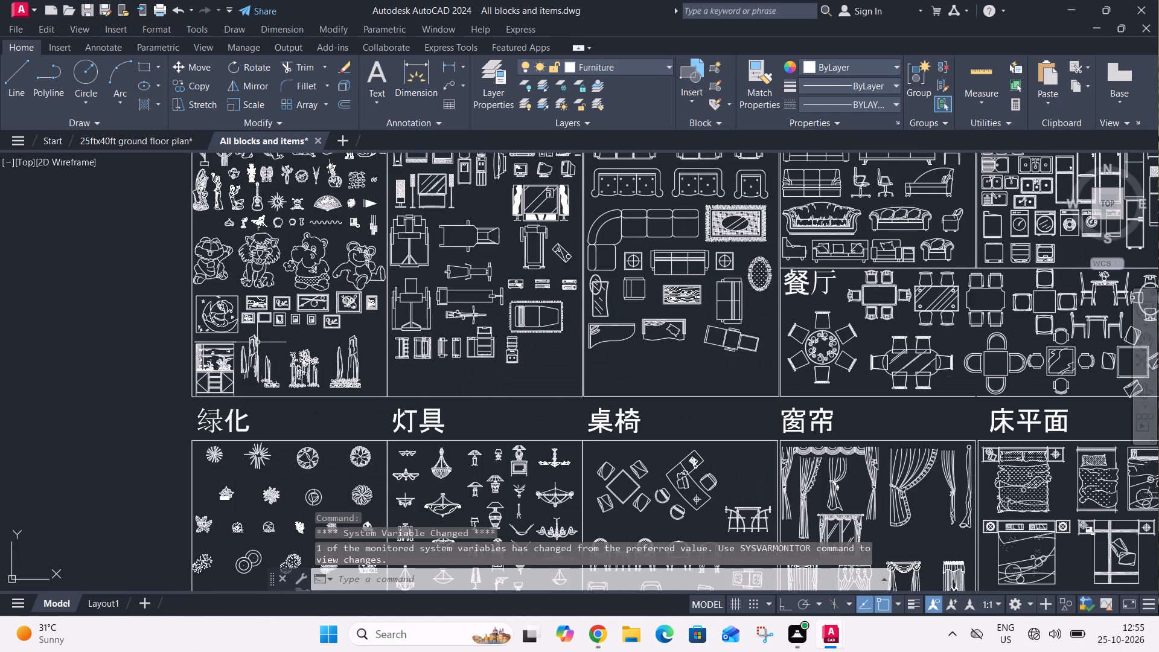
pyautogui.moveTo(252, 324); pyautogui.dragTo(515, 465, button='middle')
pyautogui.scroll(3, 474, 241)
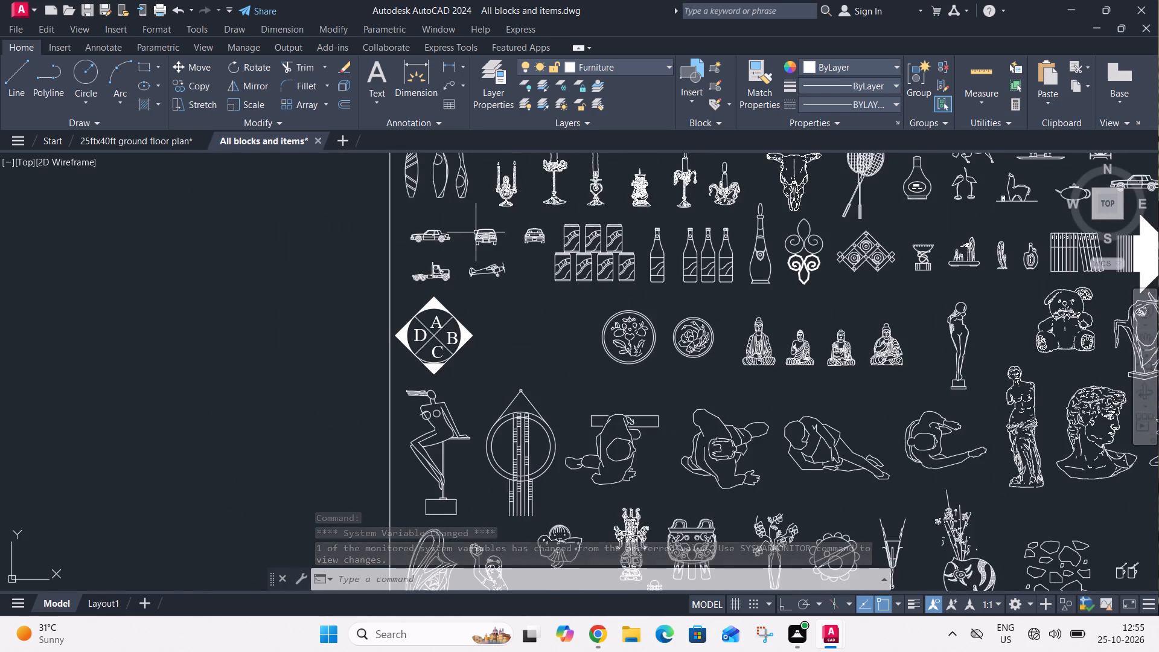
pyautogui.scroll(2, 476, 231)
pyautogui.click(456, 214)
pyautogui.click(549, 293)
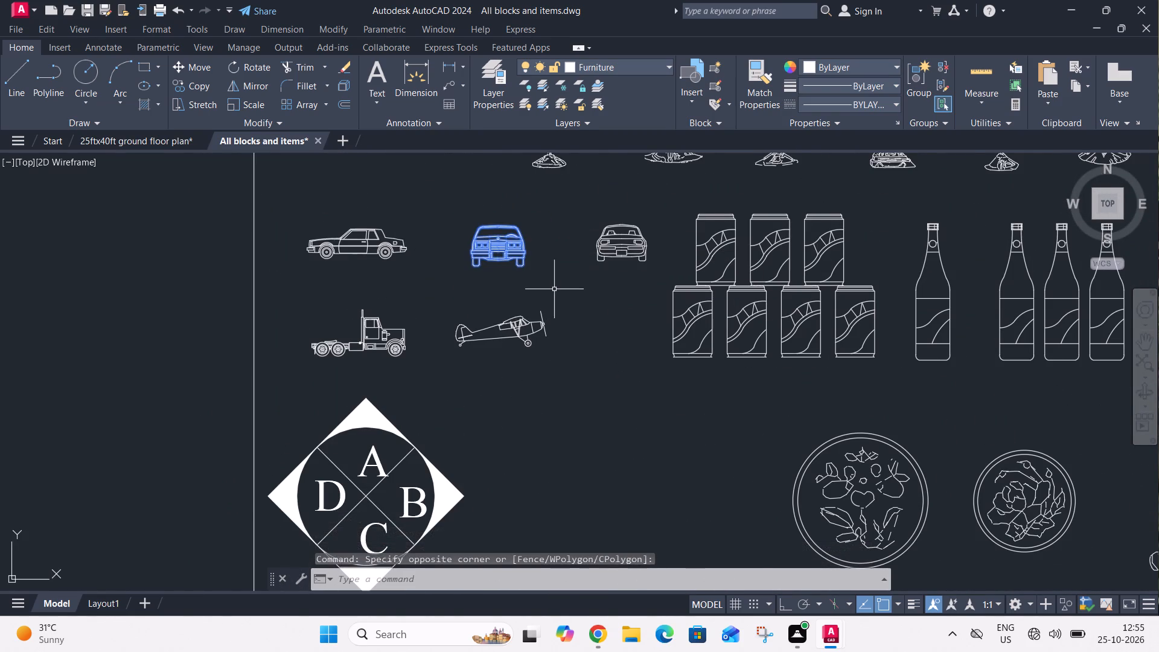
# Look through the library's small ornaments (小饰品) section and its neighbouring sections for other usable blocks, keeping the car selected.
pyautogui.scroll(-3, 554, 288)
pyautogui.moveTo(727, 298); pyautogui.dragTo(510, 370, button='middle')
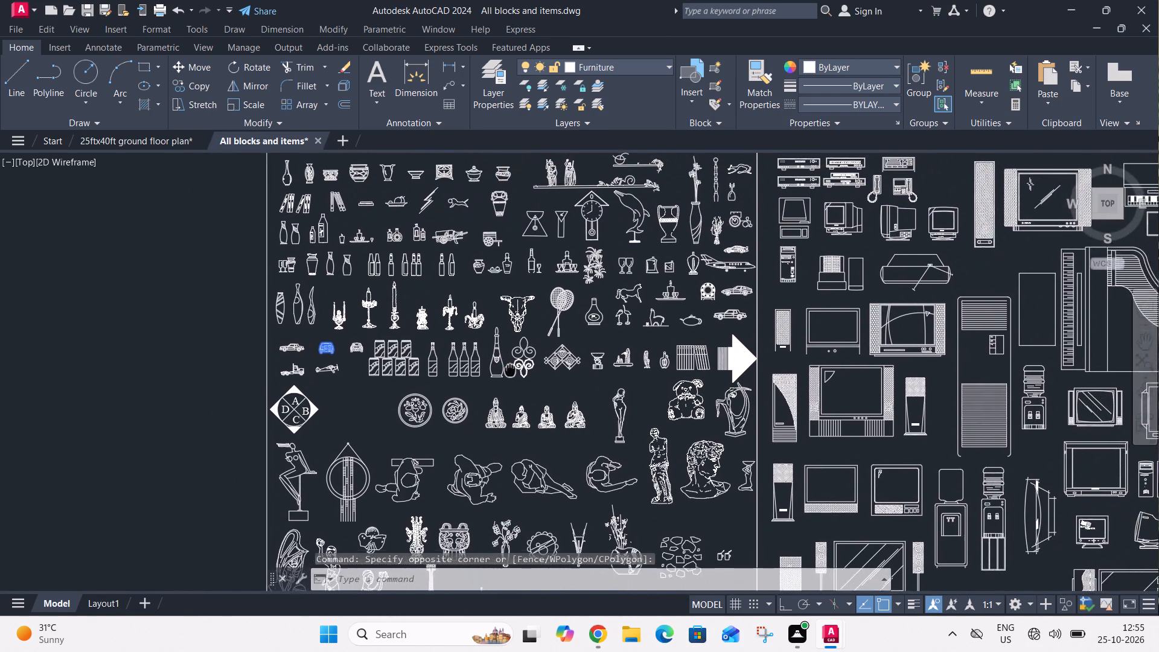
pyautogui.moveTo(510, 370); pyautogui.dragTo(478, 424, button='middle')
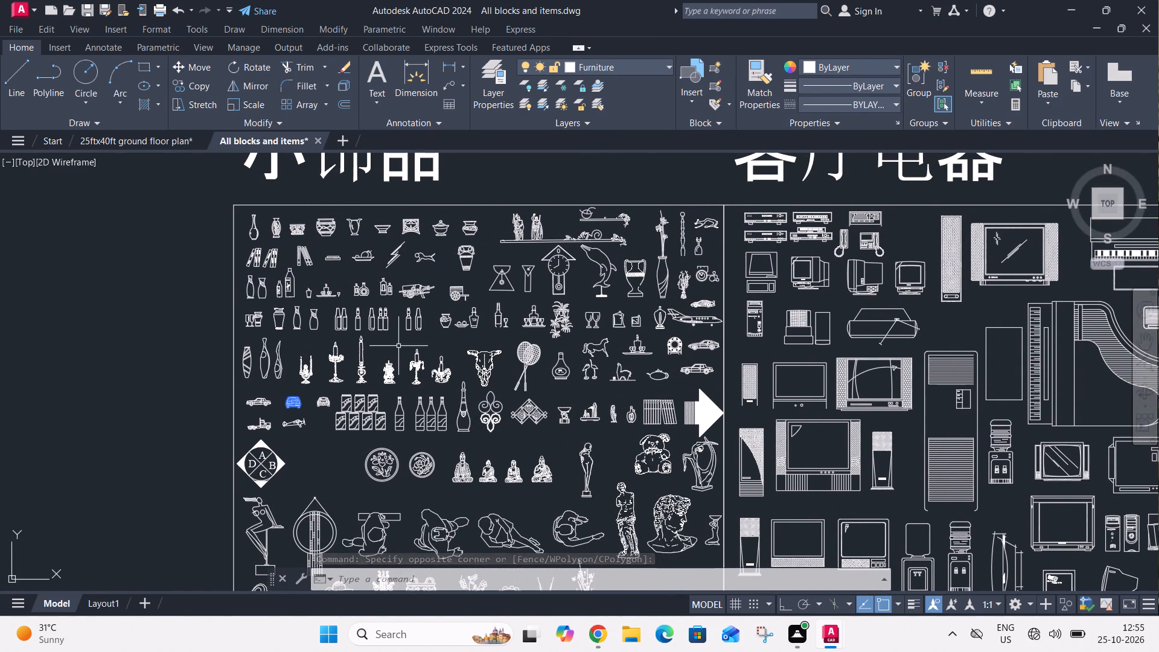
pyautogui.scroll(-2, 482, 261)
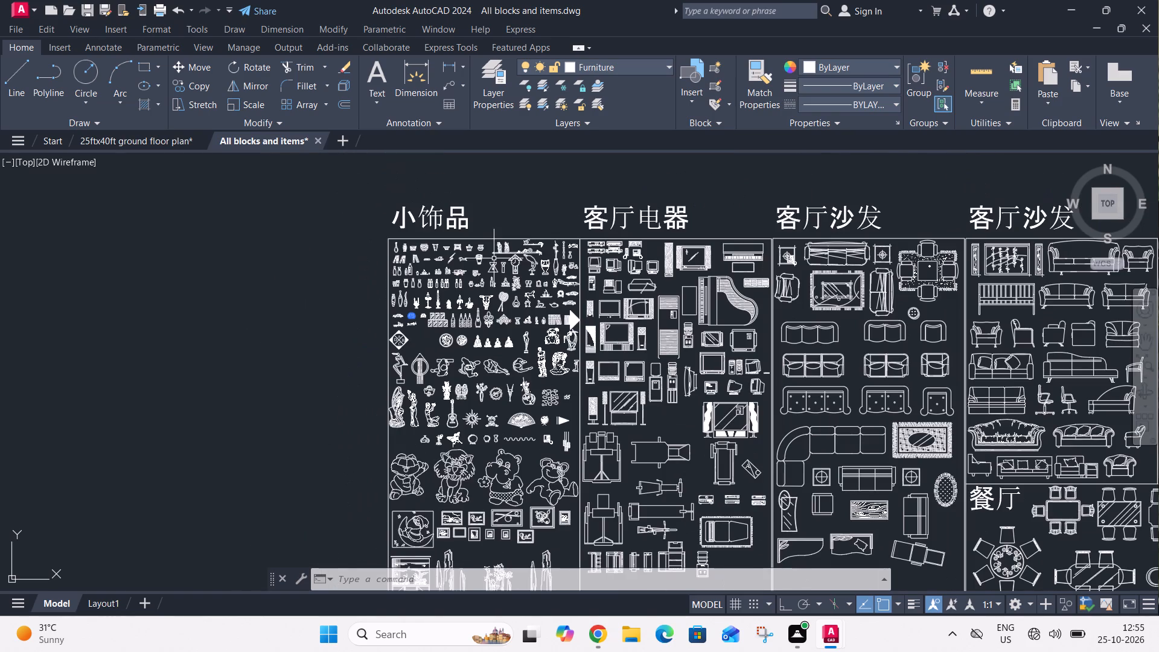
pyautogui.scroll(2, 443, 413)
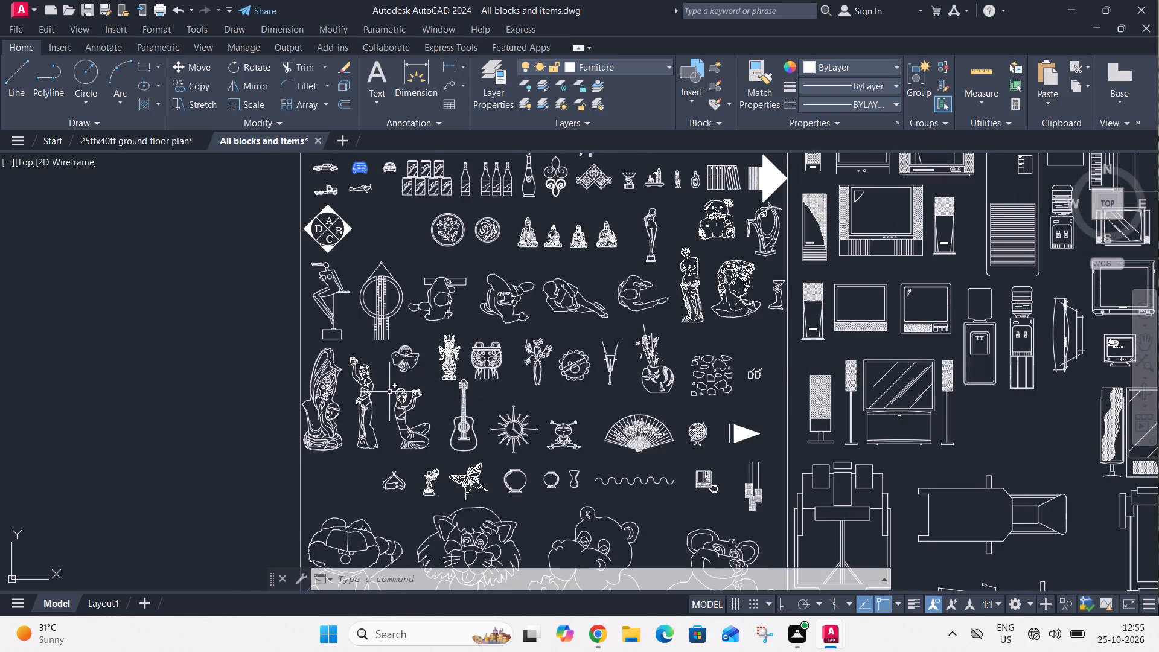
pyautogui.moveTo(389, 394); pyautogui.dragTo(536, 280, button='middle')
pyautogui.scroll(1, 541, 270)
pyautogui.scroll(-3, 544, 265)
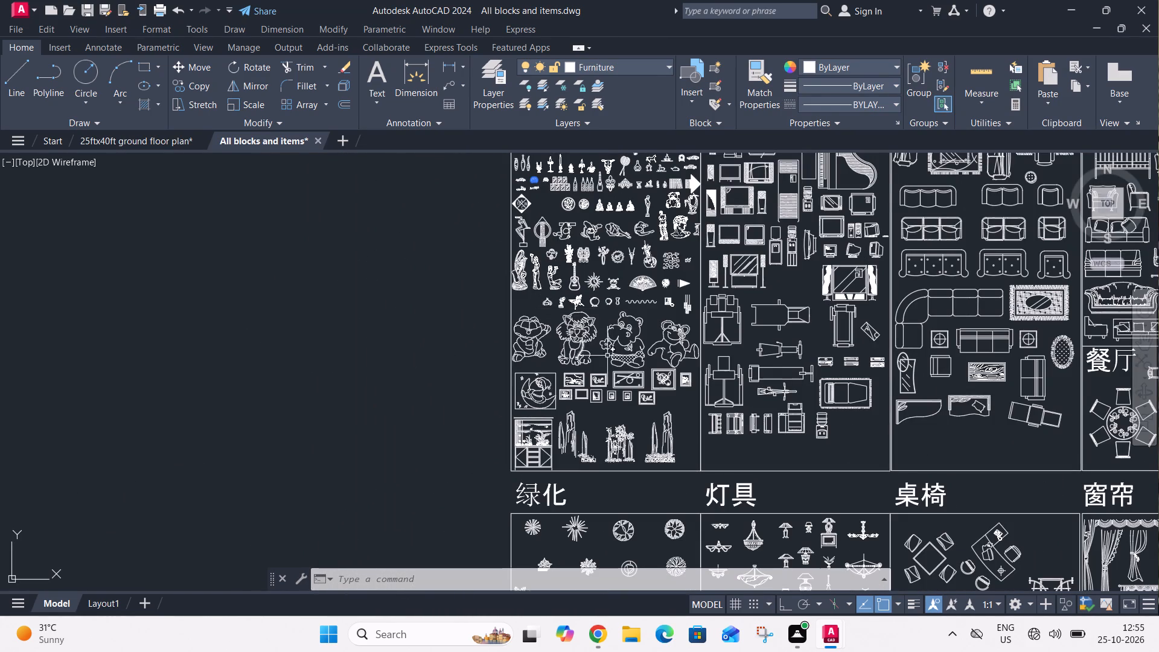
pyautogui.moveTo(725, 328); pyautogui.dragTo(505, 241, button='middle')
pyautogui.moveTo(503, 239); pyautogui.dragTo(636, 478, button='middle')
pyautogui.scroll(2, 470, 276)
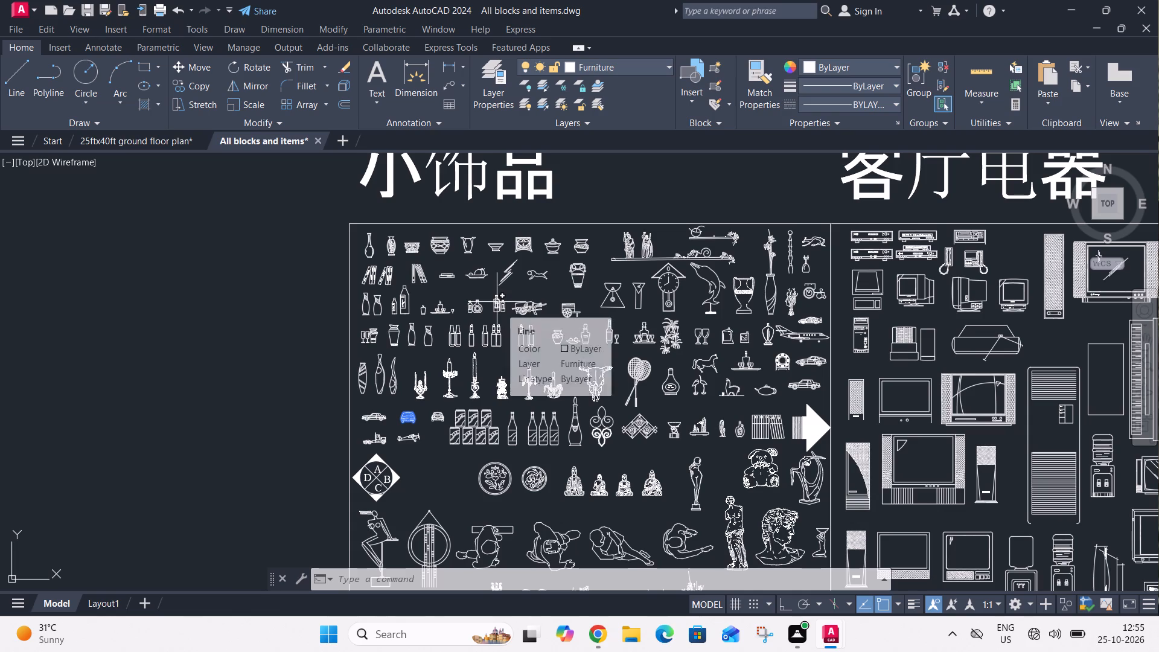
pyautogui.scroll(-2, 523, 276)
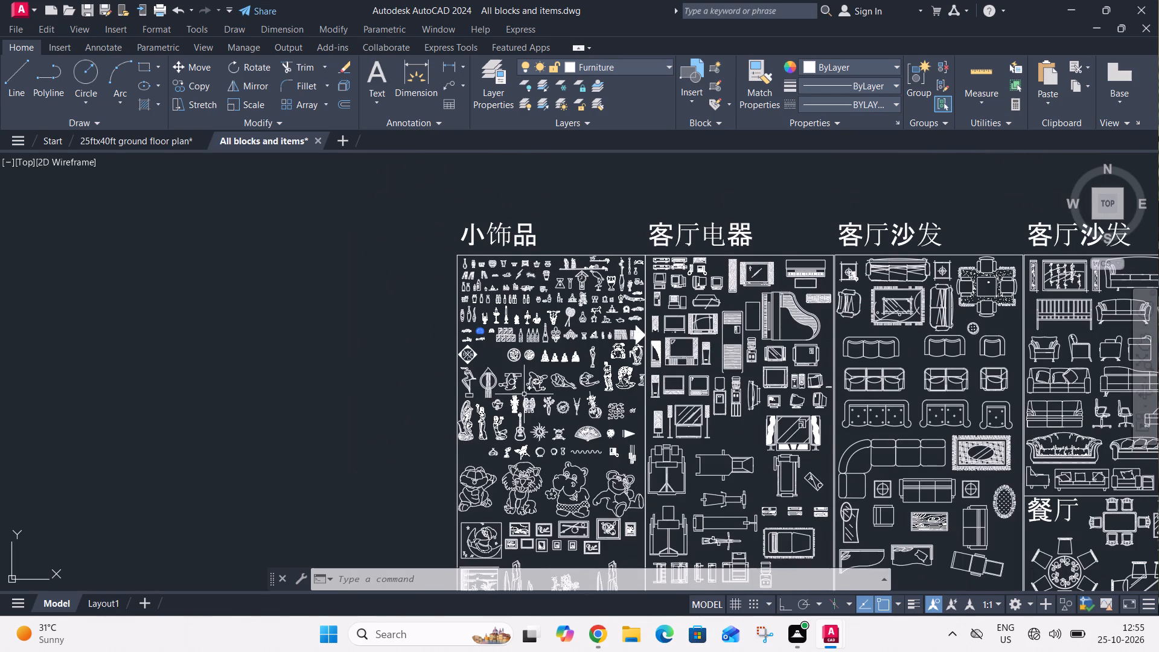
pyautogui.moveTo(587, 348); pyautogui.dragTo(639, 269, button='middle')
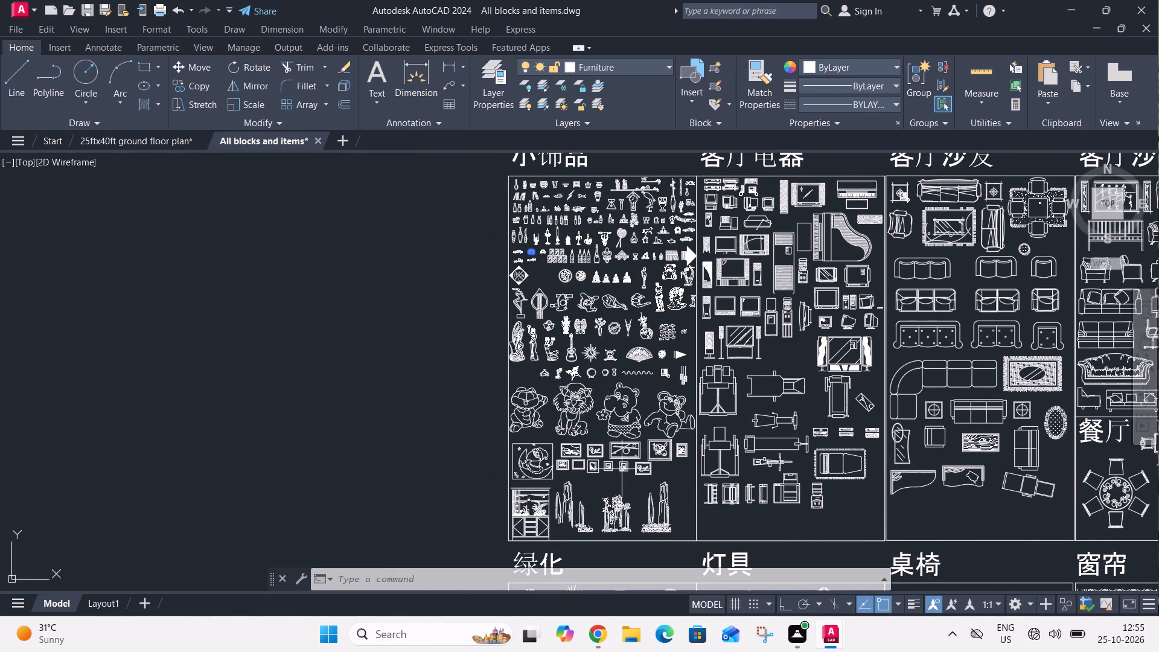
pyautogui.scroll(2, 602, 508)
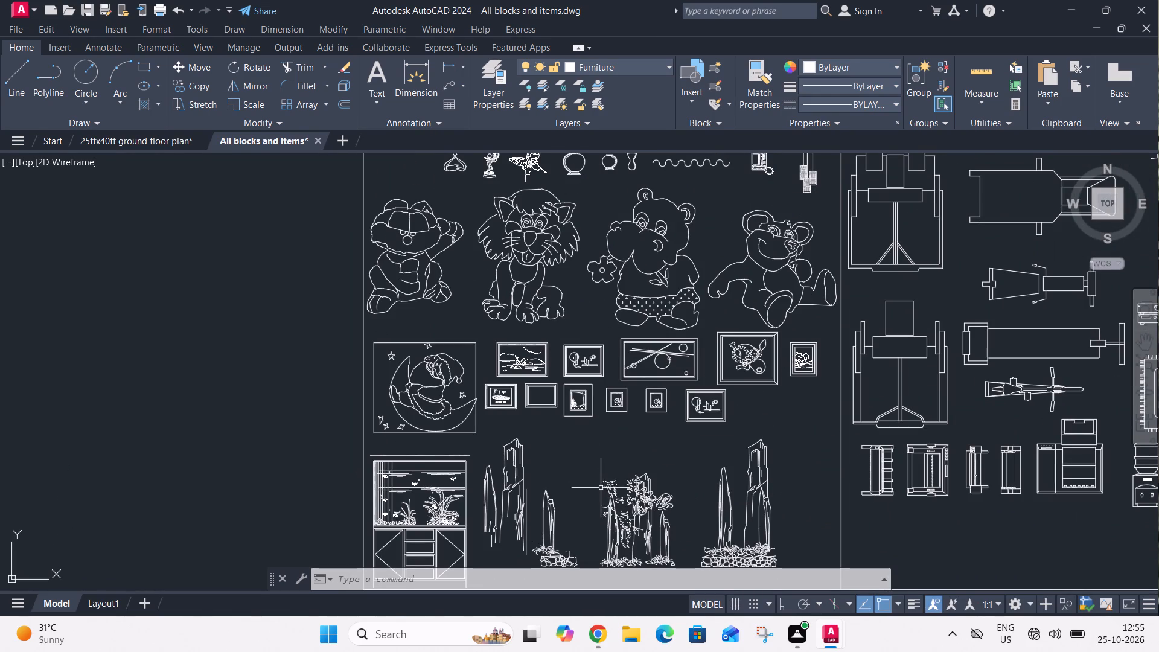
# Copy the selected front-view car and paste it into the open parking area at the ground floor plan's southeast corner.
pyautogui.hotkey('ctrl', 'c')
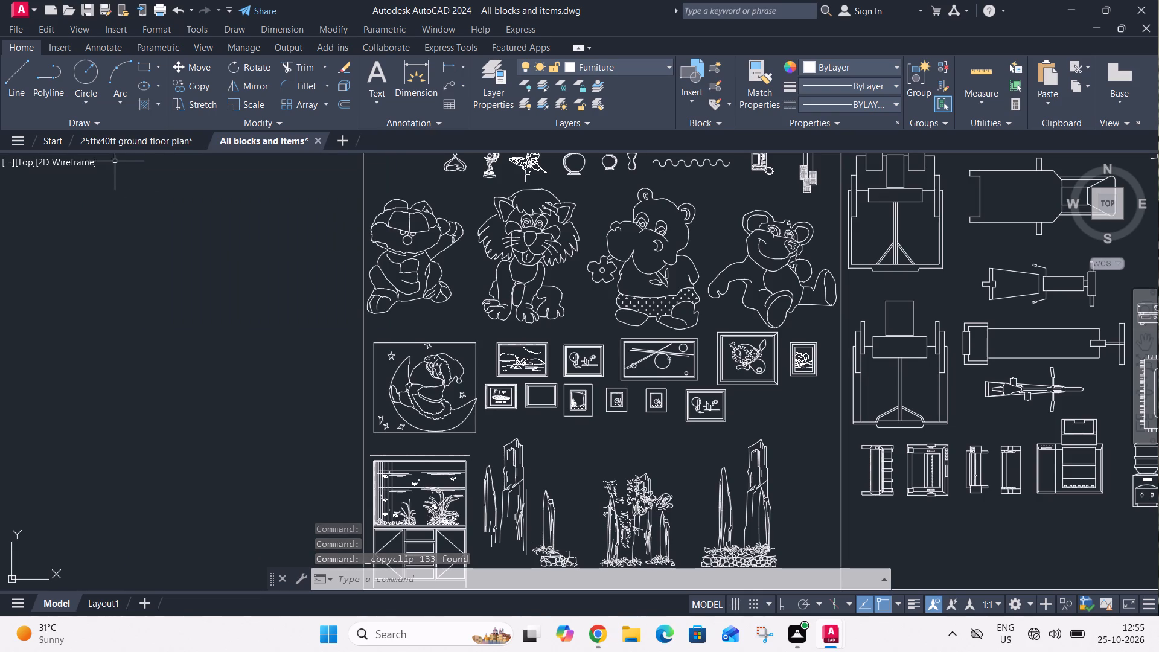
pyautogui.click(121, 138)
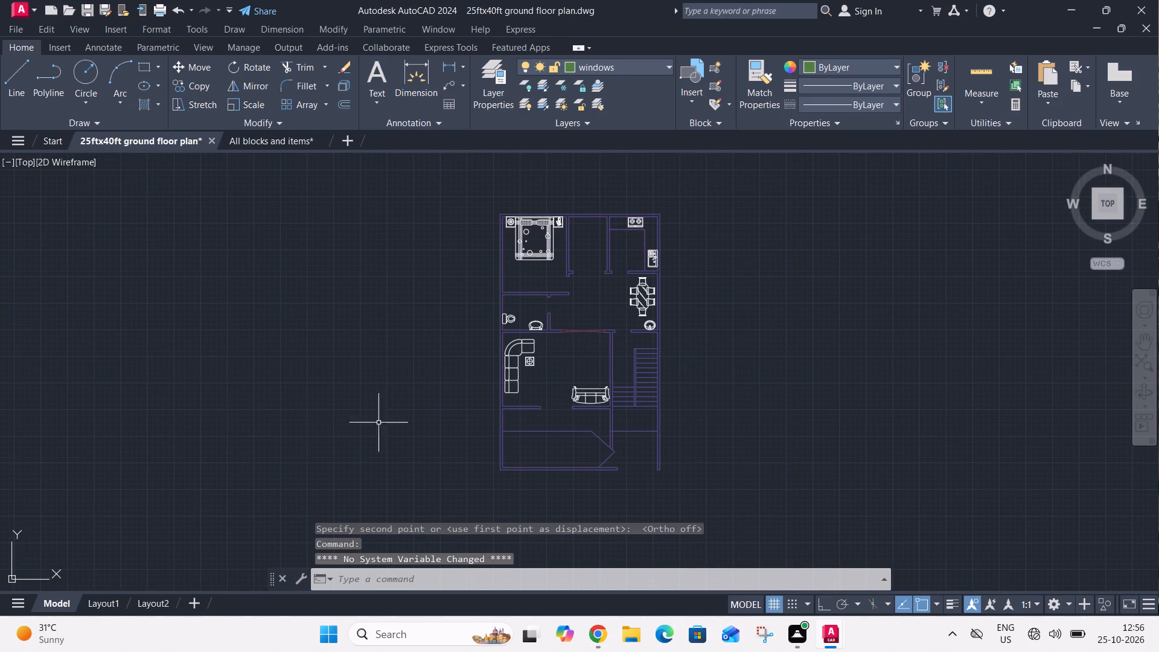
pyautogui.scroll(2, 631, 459)
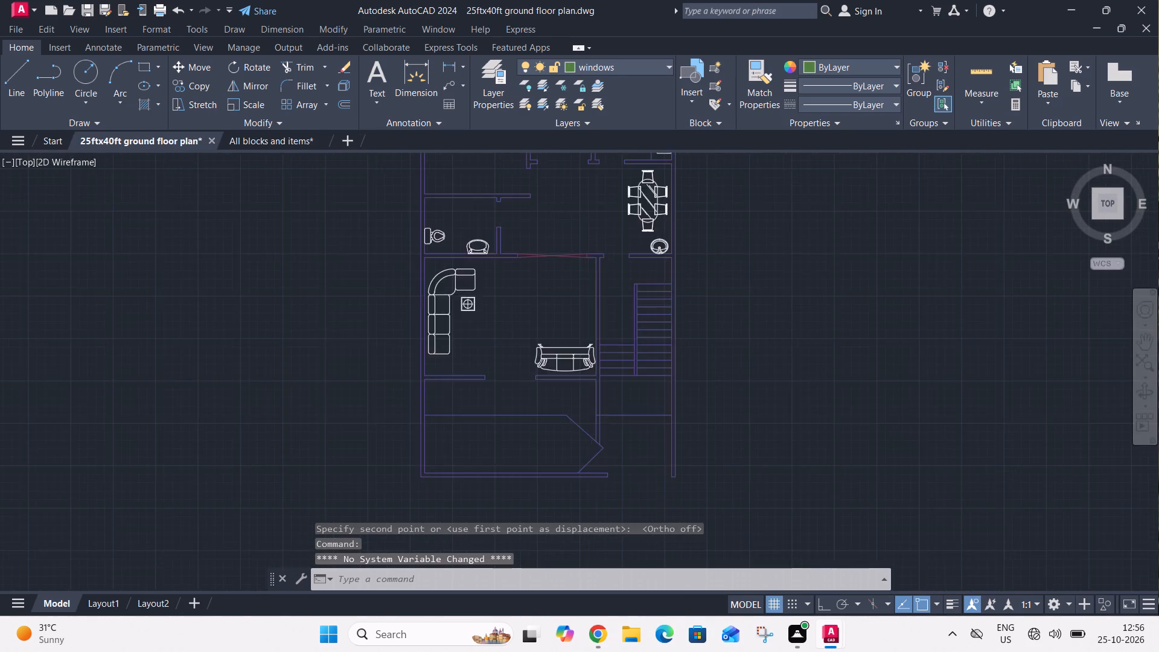
pyautogui.scroll(1, 630, 458)
pyautogui.click(624, 449)
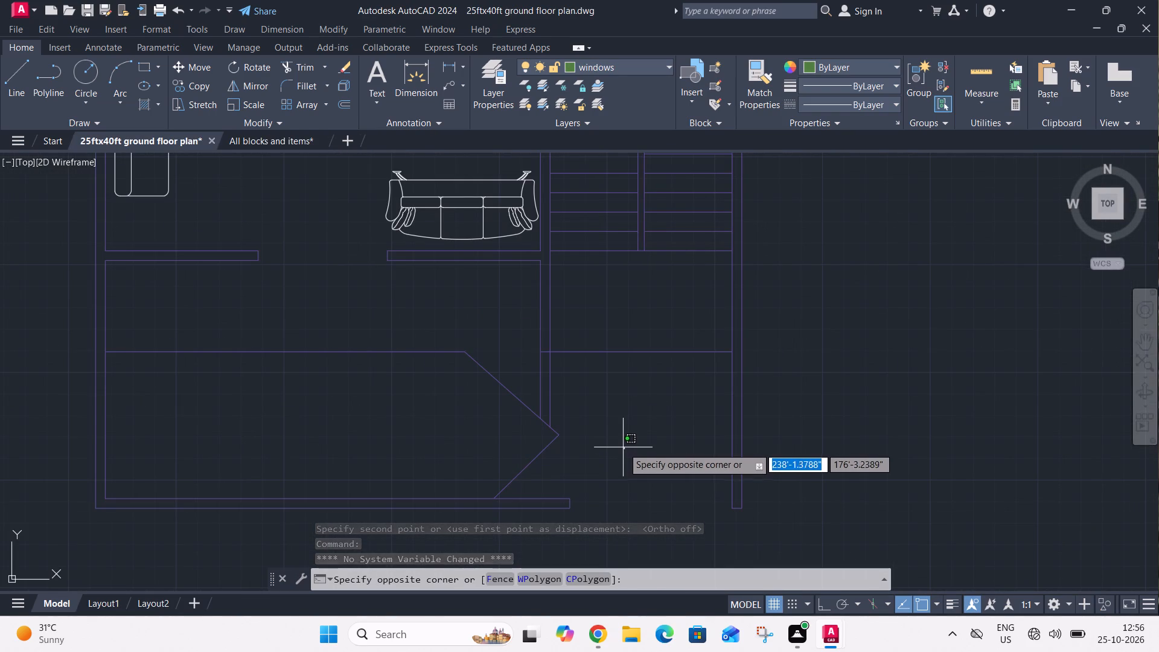
pyautogui.hotkey('ctrl', 'v')
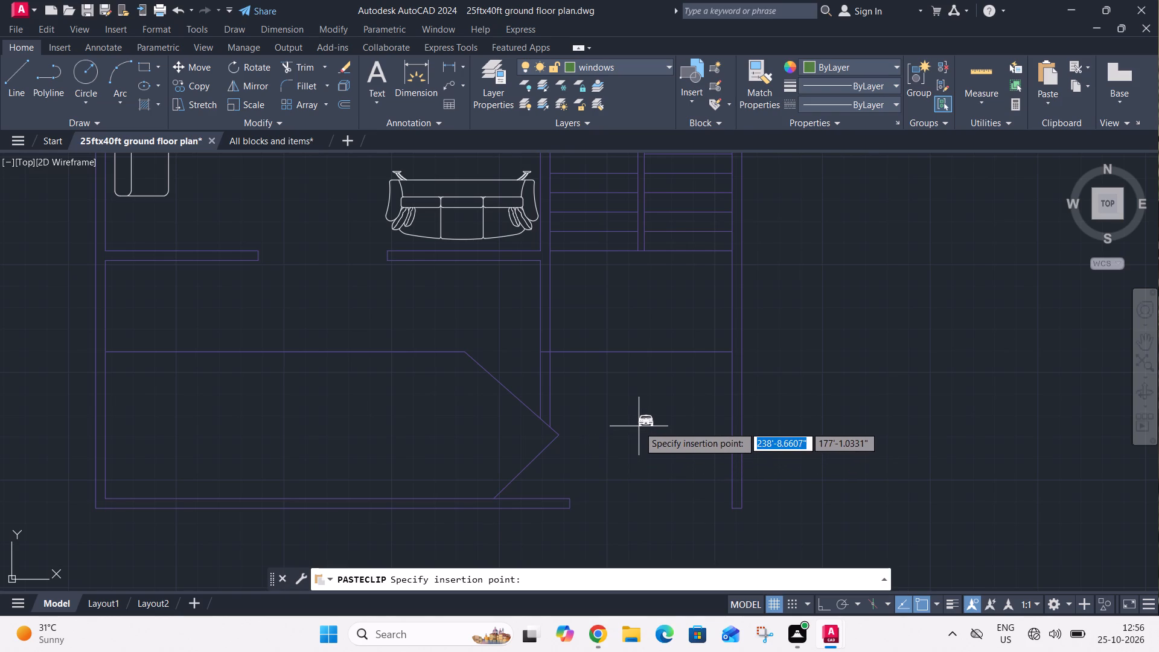
pyautogui.click(628, 438)
# Scale the pasted car up freehand until it spans a little under half the parking area's width.
pyautogui.moveTo(614, 414); pyautogui.dragTo(618, 420)
pyautogui.click(662, 467)
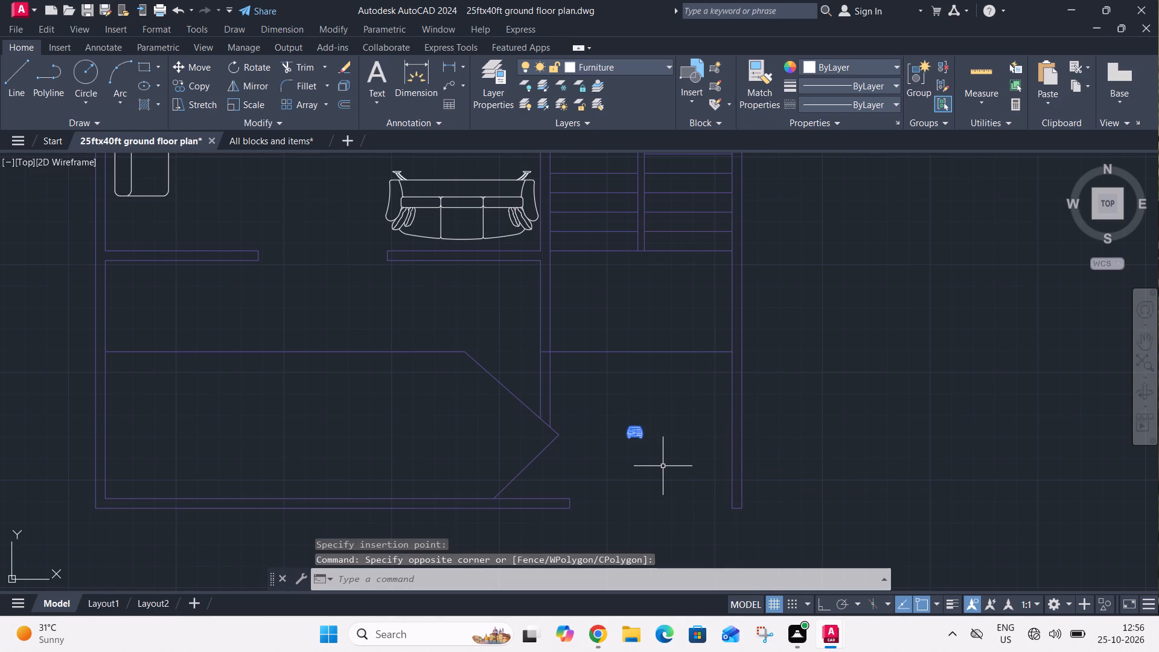
pyautogui.press('s')
pyautogui.press('c')
pyautogui.press('space')
pyautogui.click(637, 437)
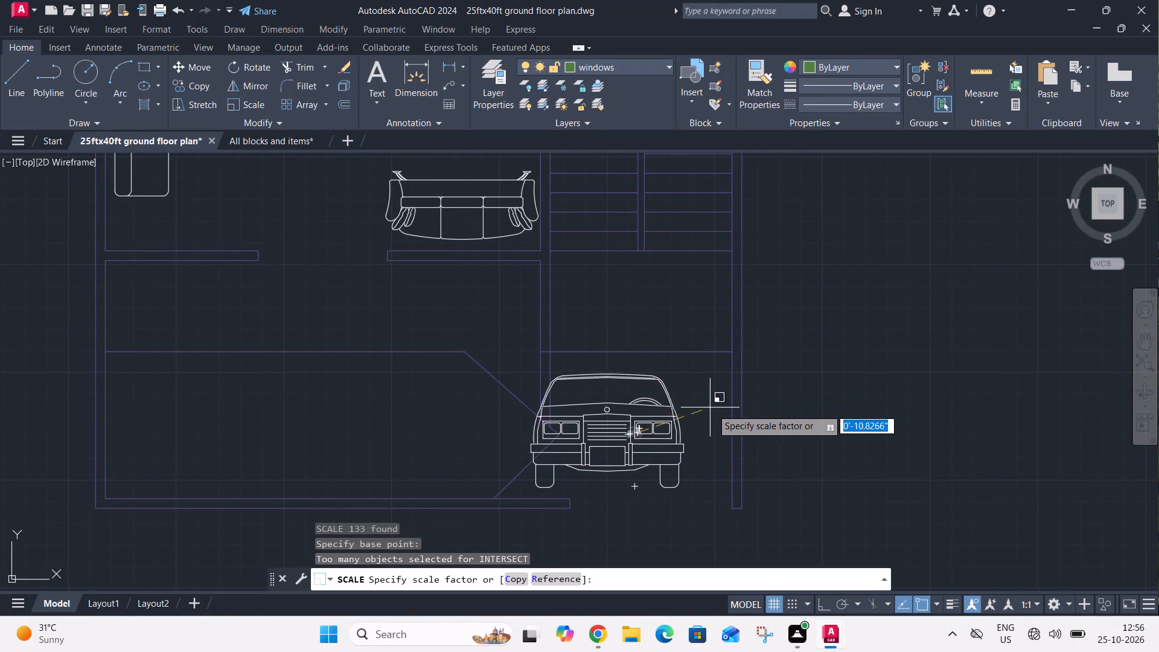
pyautogui.click(677, 424)
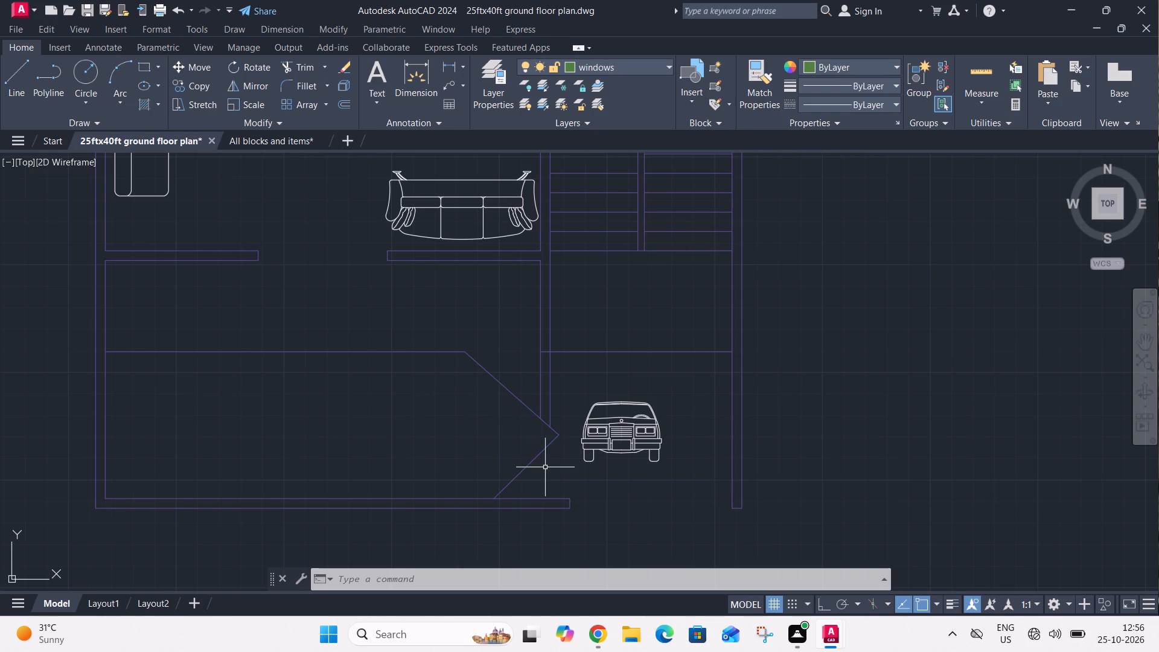
# Move the whole enlarged car slightly east within the parking area, clear of the diagonal line's tip.
pyautogui.scroll(1, 570, 385)
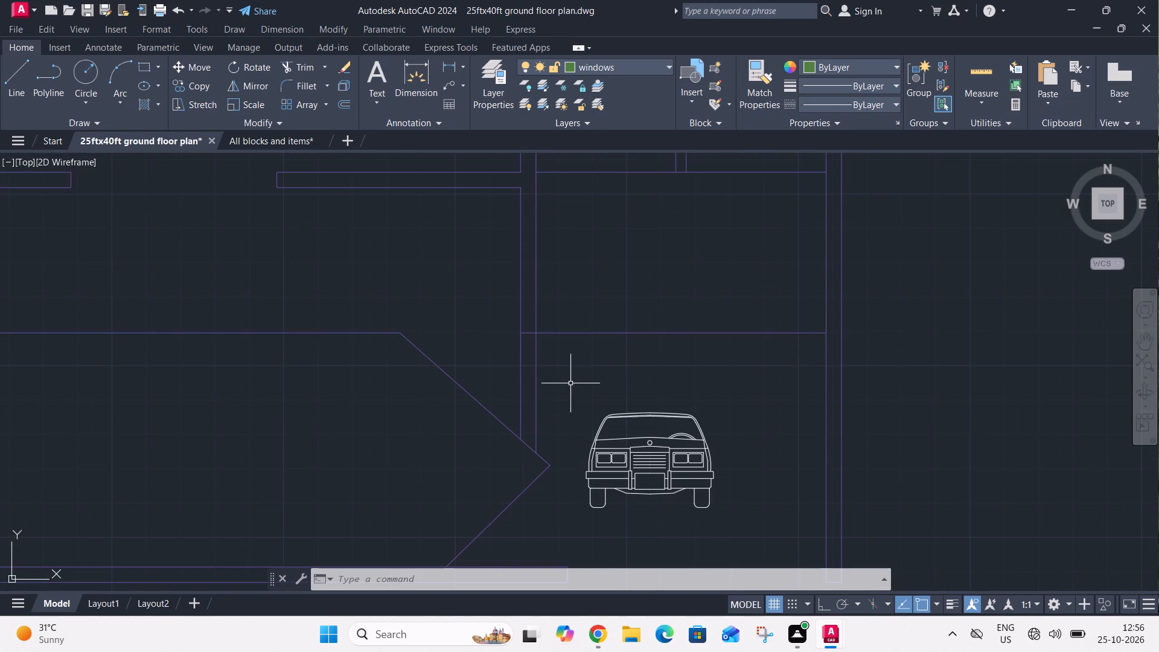
pyautogui.click(558, 383)
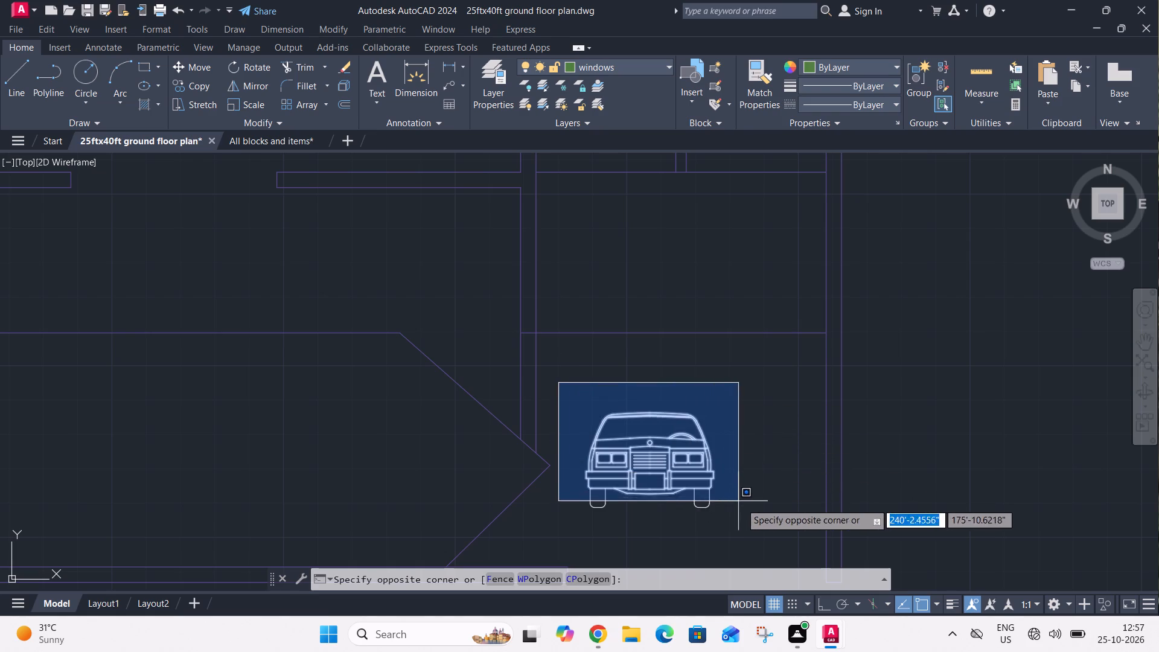
pyautogui.click(747, 507)
pyautogui.click(568, 397)
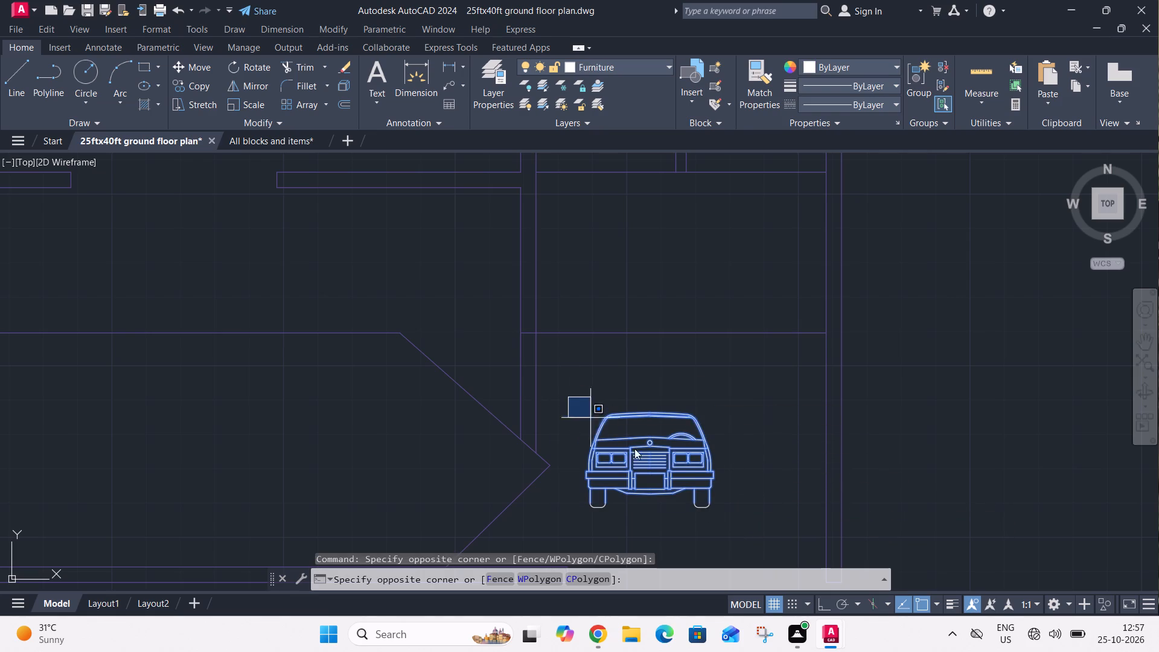
pyautogui.click(742, 522)
pyautogui.press('m')
pyautogui.press('space')
pyautogui.moveTo(663, 484); pyautogui.dragTo(662, 477)
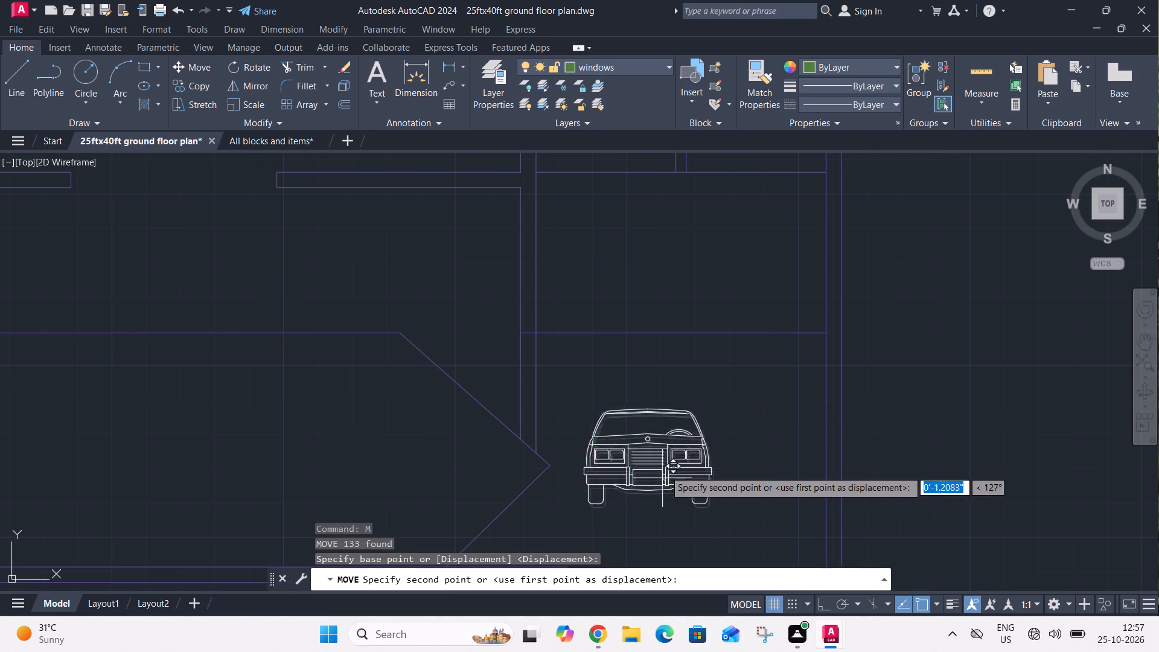
pyautogui.scroll(-2, 674, 456)
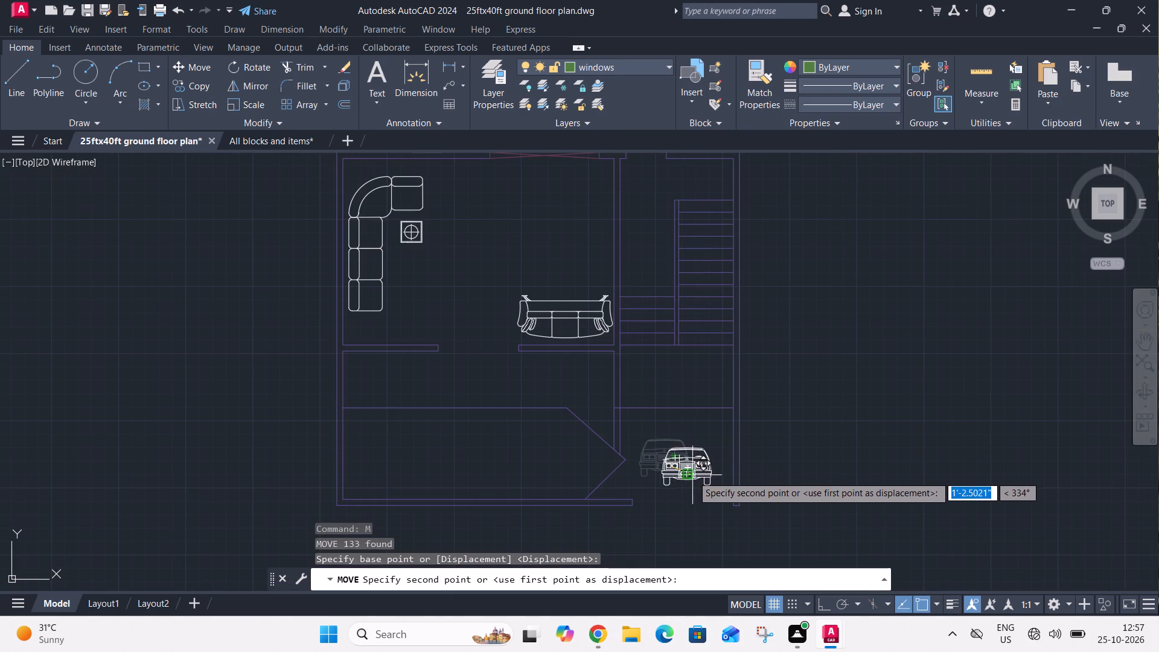
pyautogui.scroll(3, 697, 476)
pyautogui.click(678, 470)
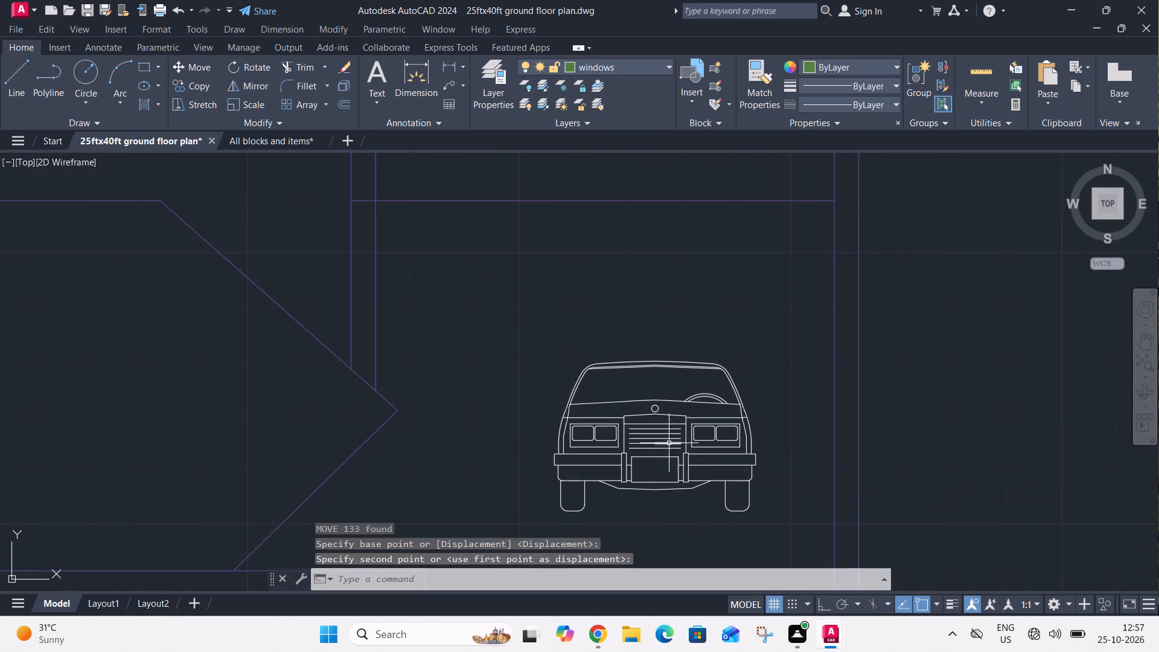
# Hatch the pointed lawn area at the plan's southwest corner with the GRASS pattern.
pyautogui.scroll(-5, 661, 427)
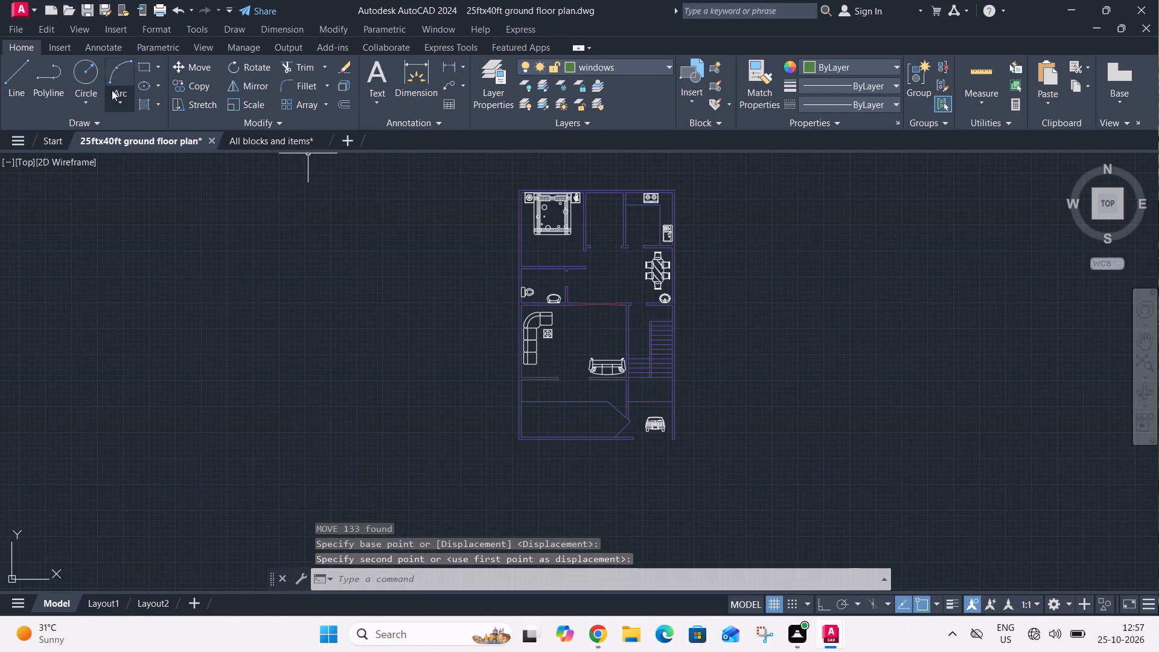
pyautogui.click(147, 107)
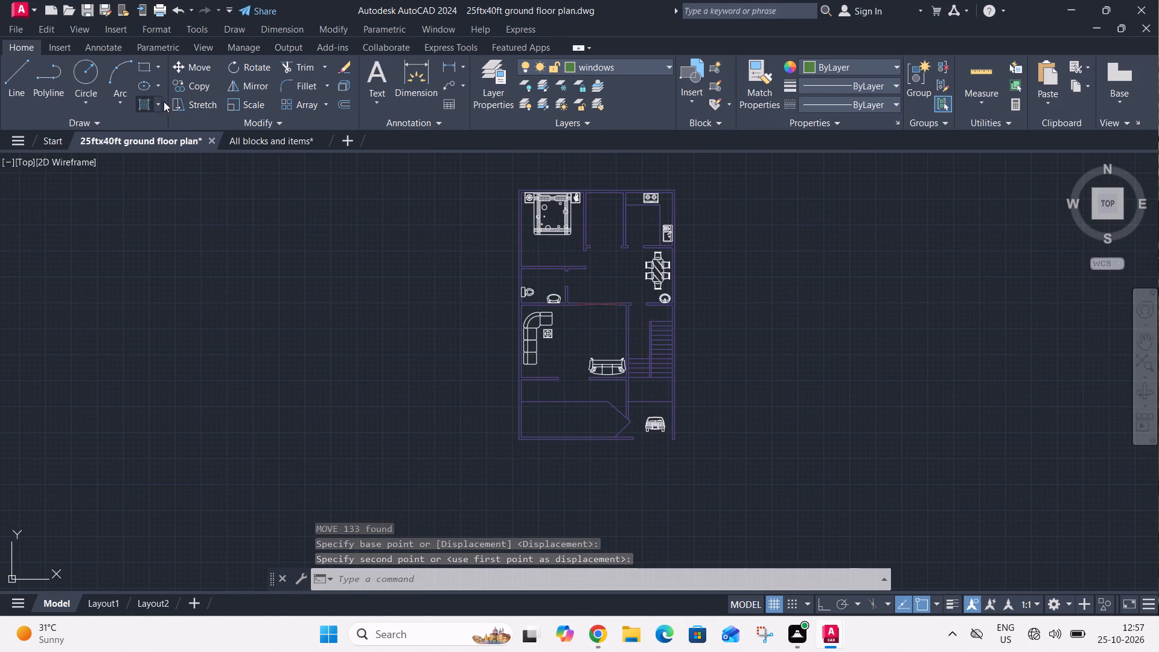
pyautogui.click(149, 101)
pyautogui.click(340, 103)
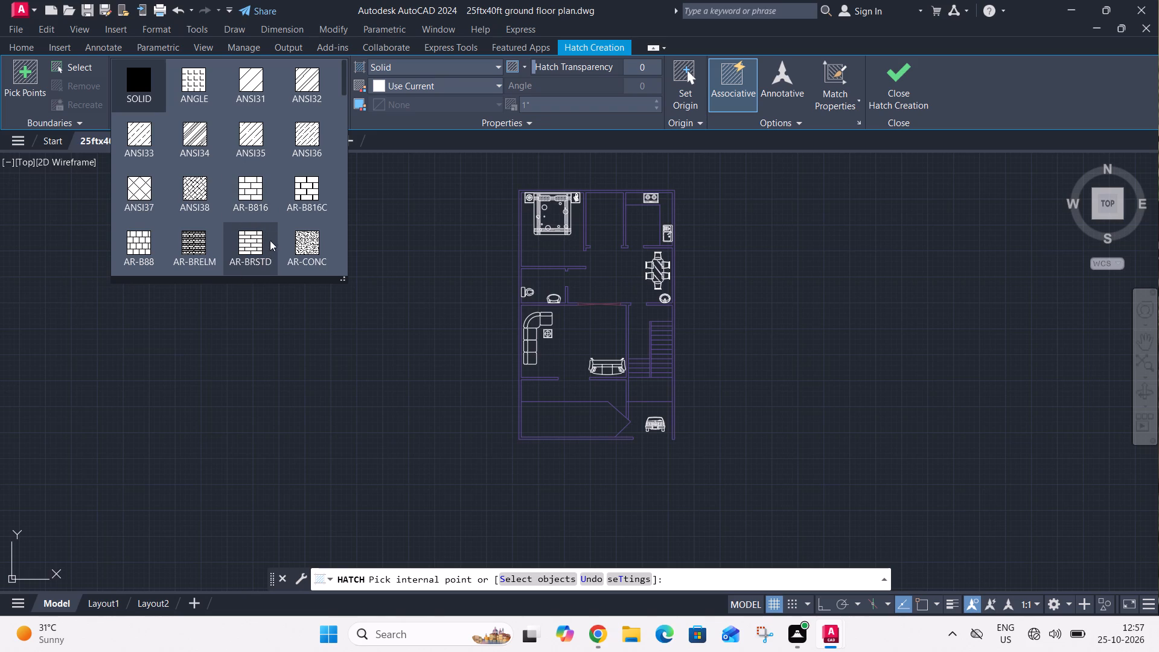
pyautogui.scroll(-2, 287, 232)
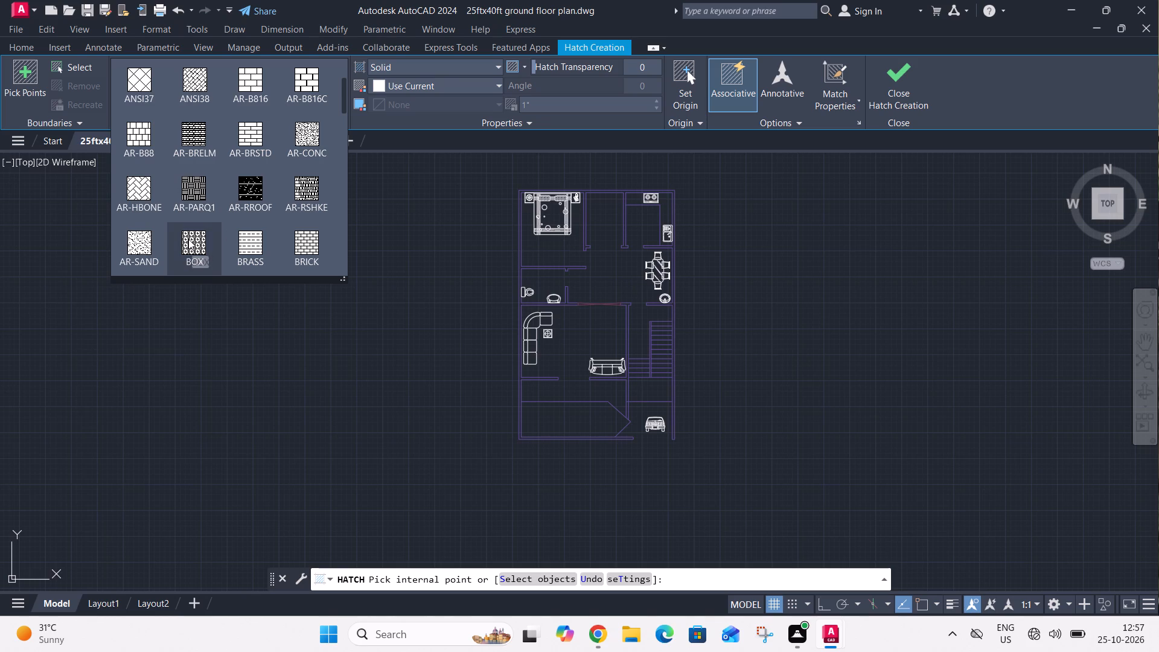
pyautogui.scroll(-1, 188, 239)
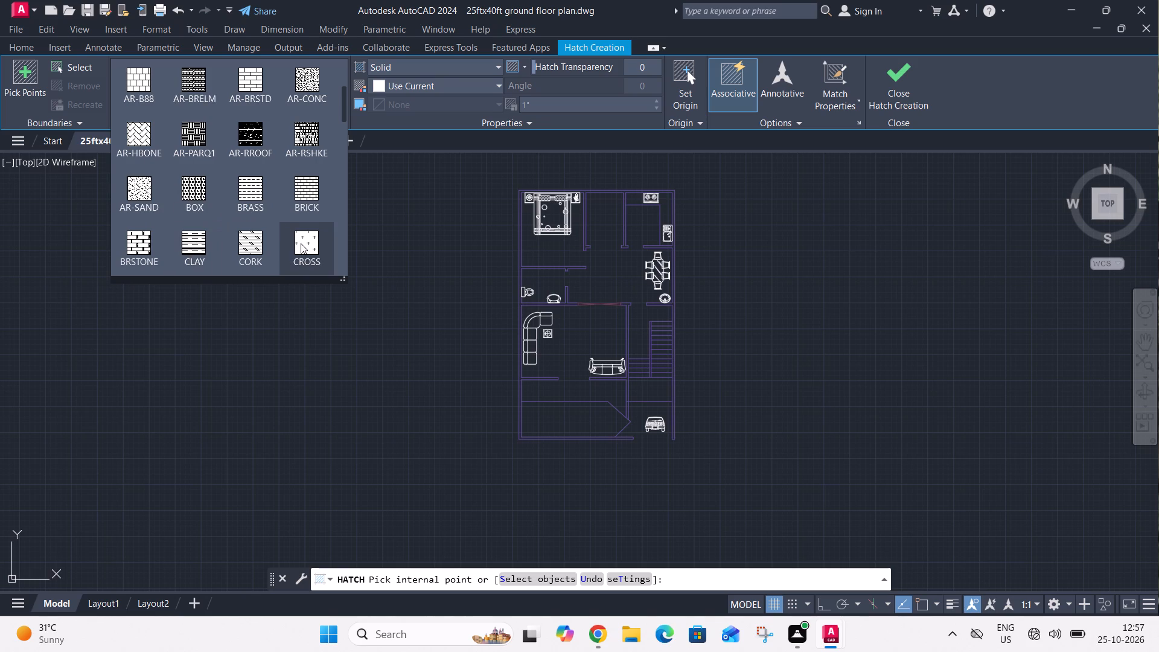
pyautogui.scroll(-2, 302, 243)
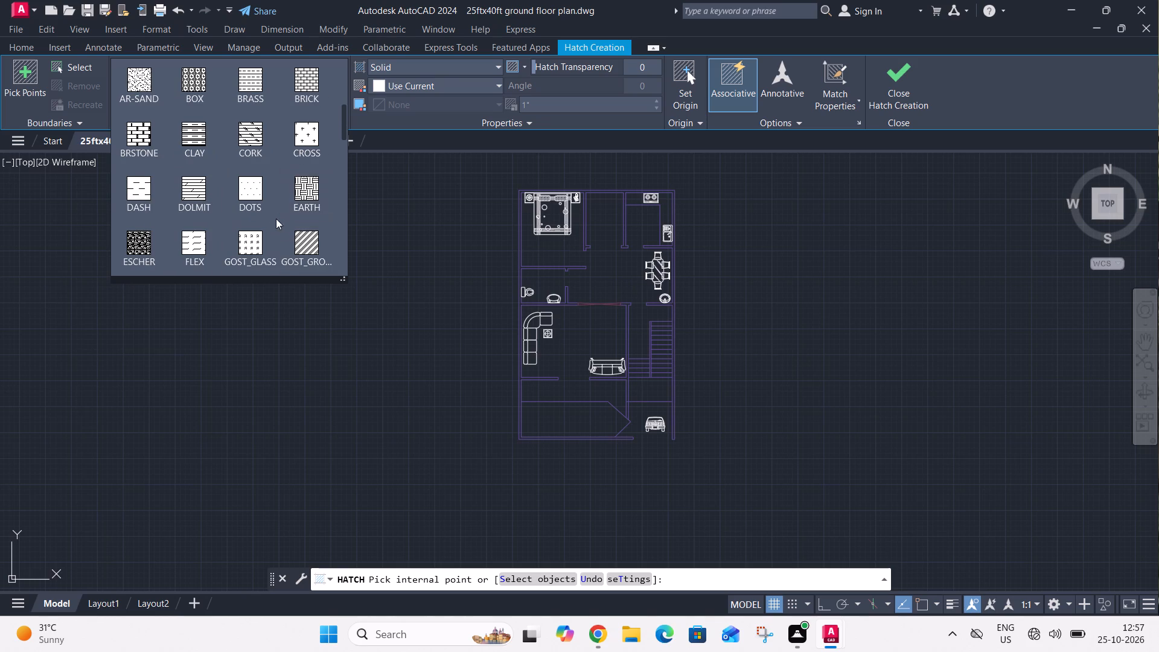
pyautogui.scroll(-2, 273, 223)
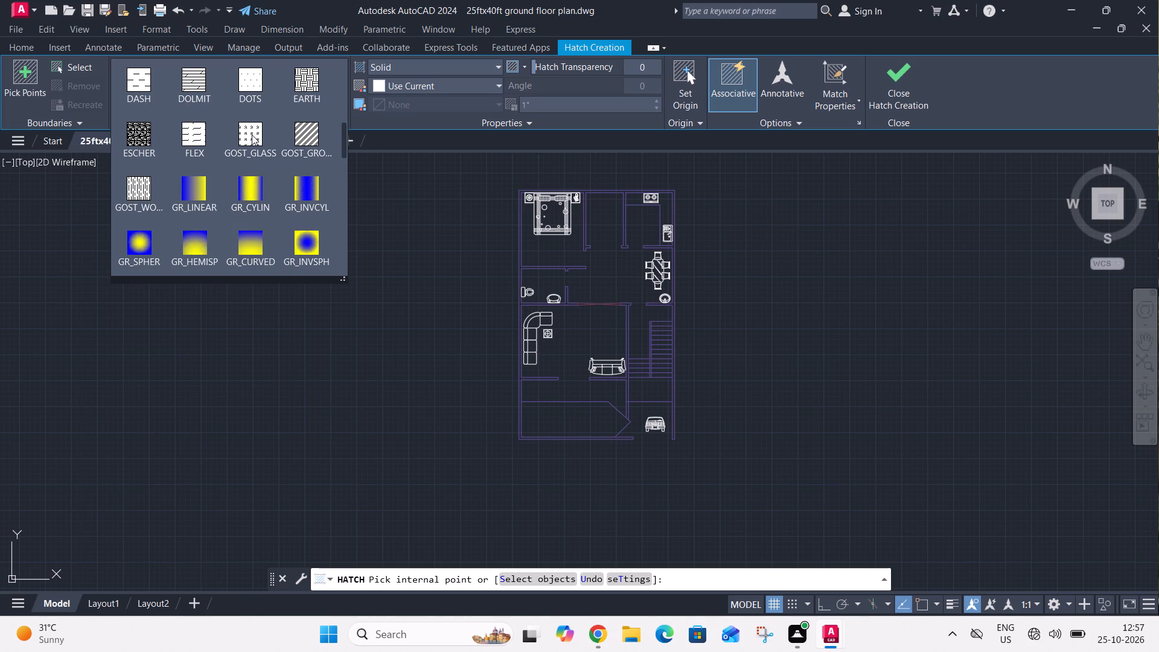
pyautogui.scroll(-1, 251, 142)
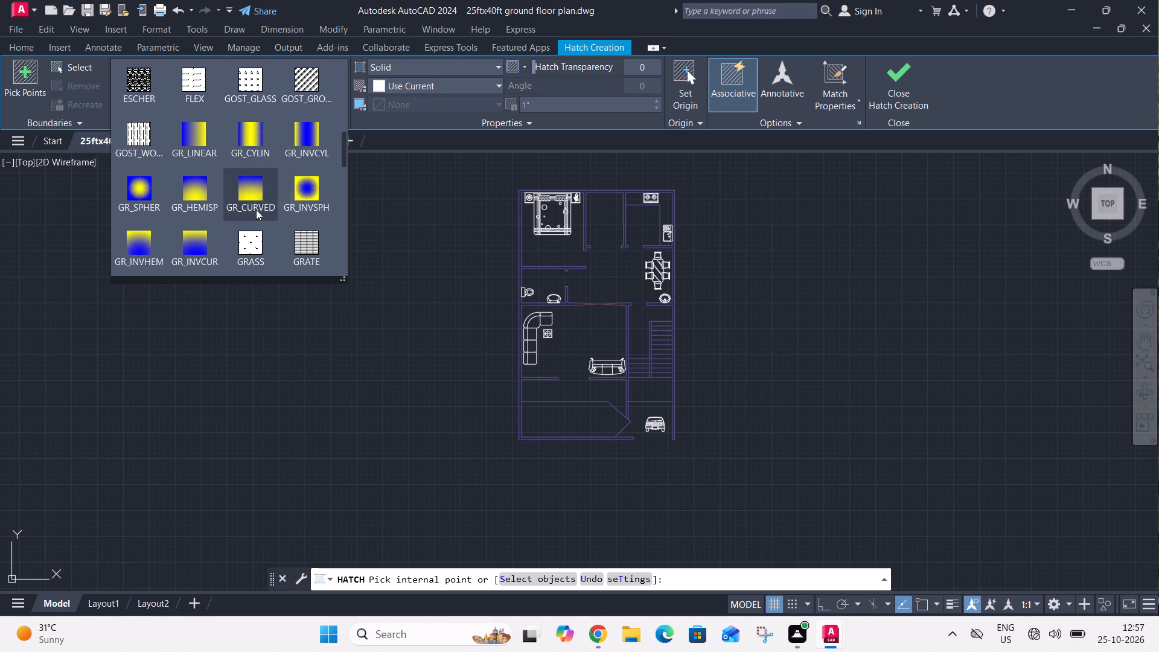
pyautogui.click(247, 249)
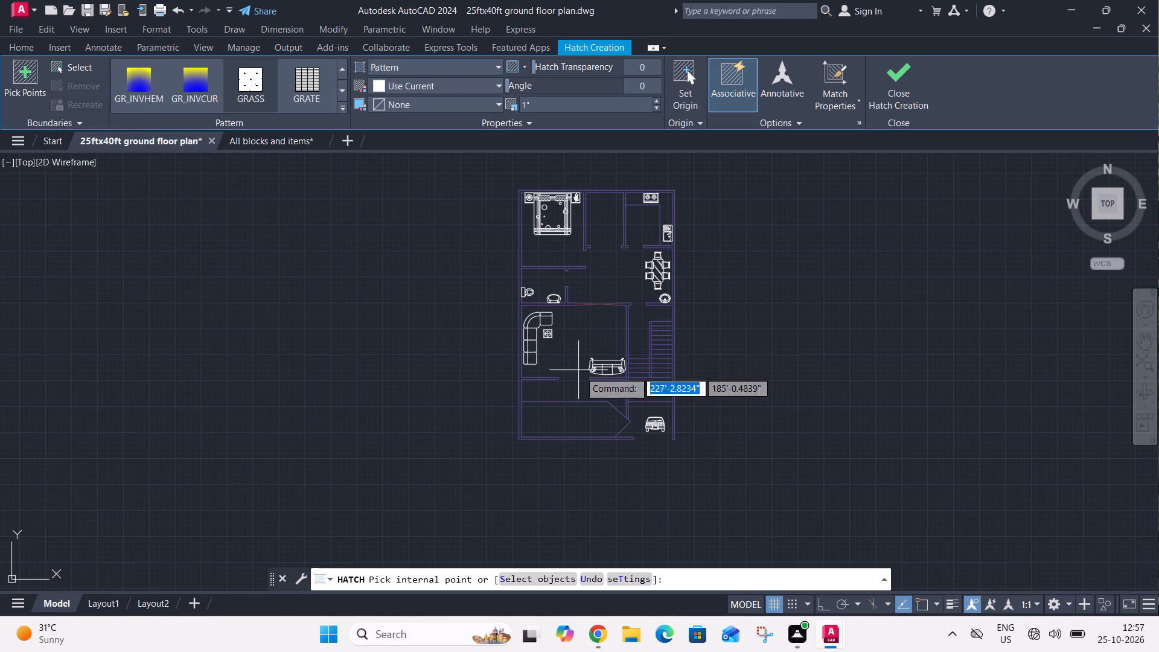
pyautogui.scroll(3, 572, 425)
pyautogui.click(571, 425)
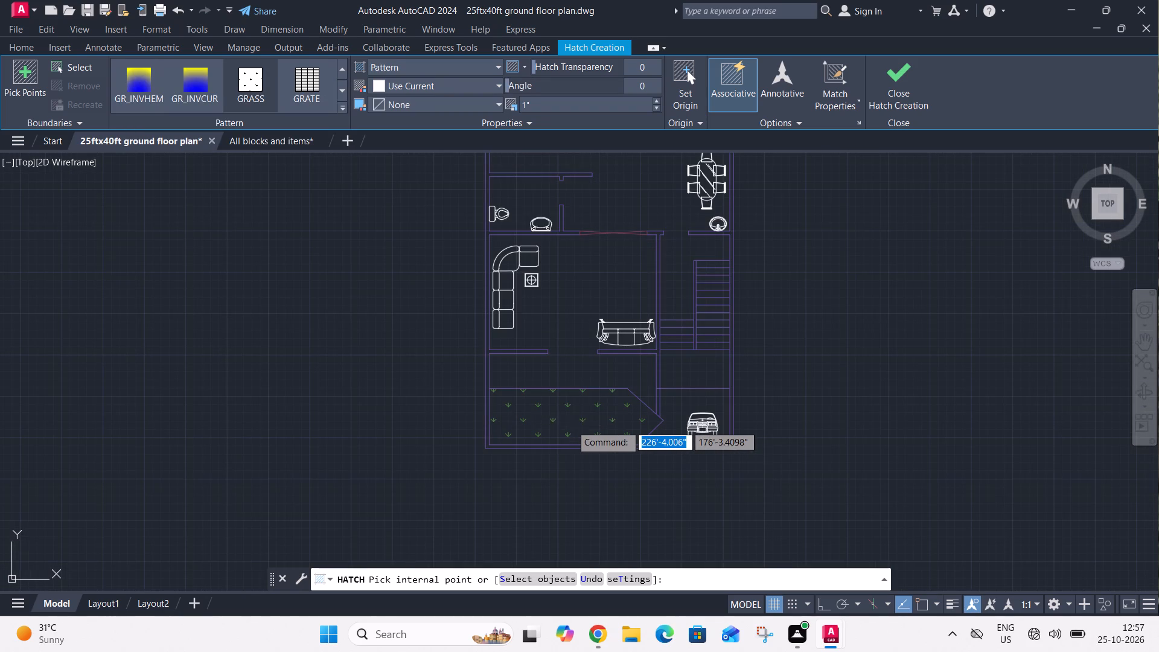
# Set the grass hatch's pattern scale to 0.48 and finish the hatch.
pyautogui.click(660, 99)
pyautogui.tripleClick(660, 99)
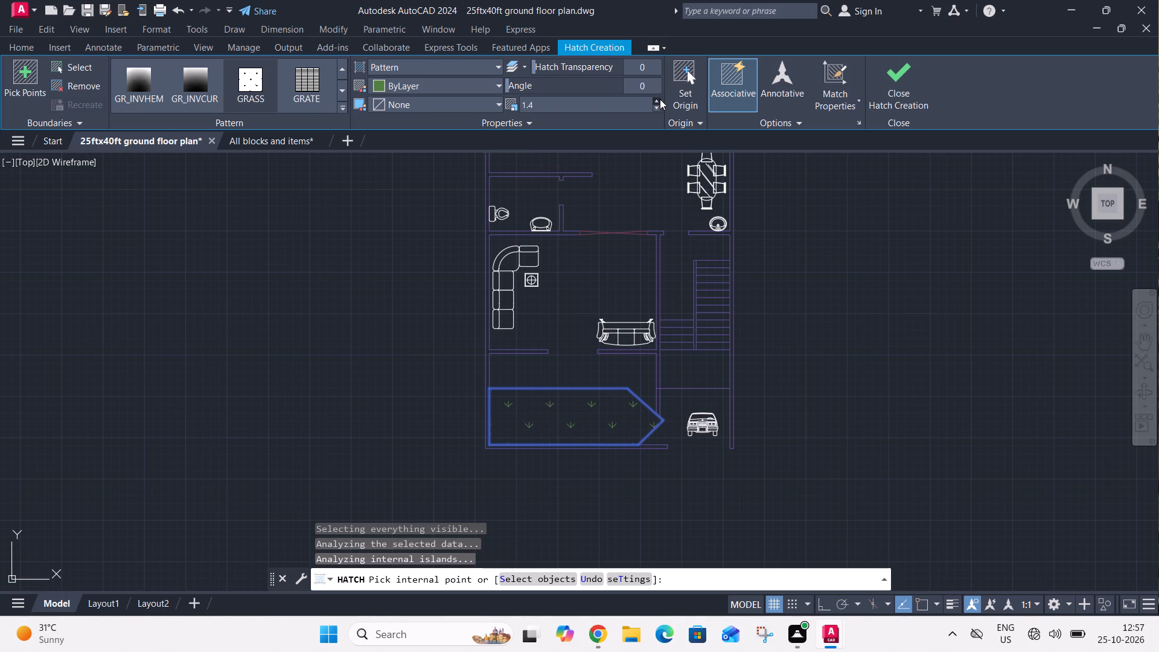
pyautogui.tripleClick(654, 108)
pyautogui.tripleClick(654, 108)
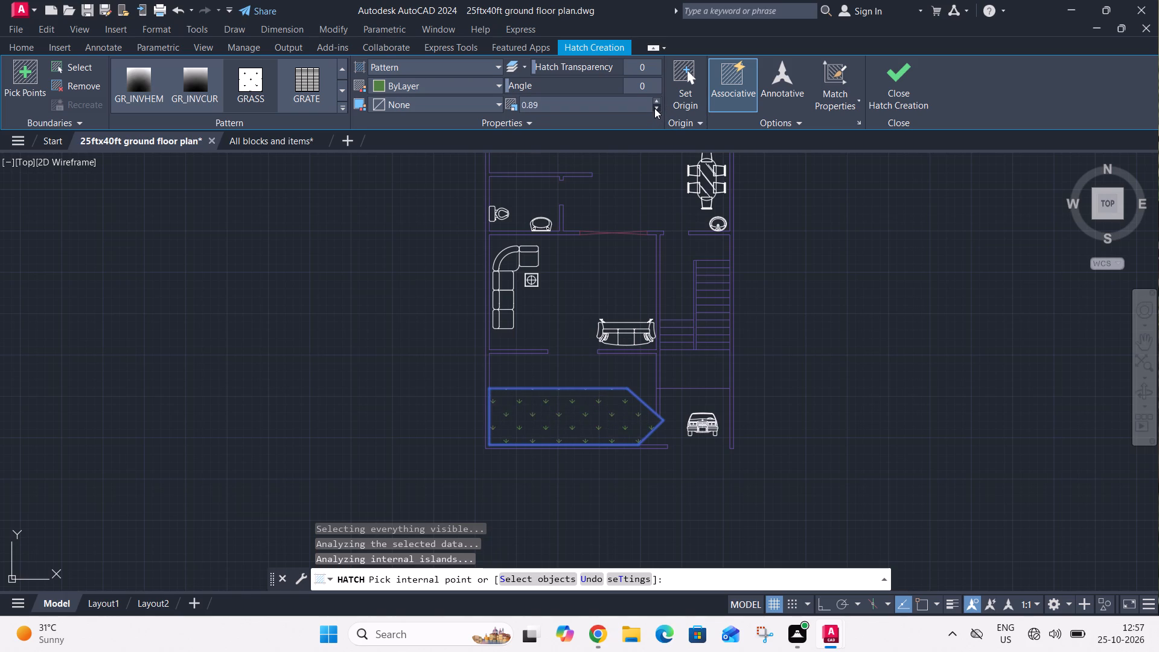
pyautogui.tripleClick(654, 108)
pyautogui.tripleClick(654, 108)
pyautogui.tripleClick(654, 108)
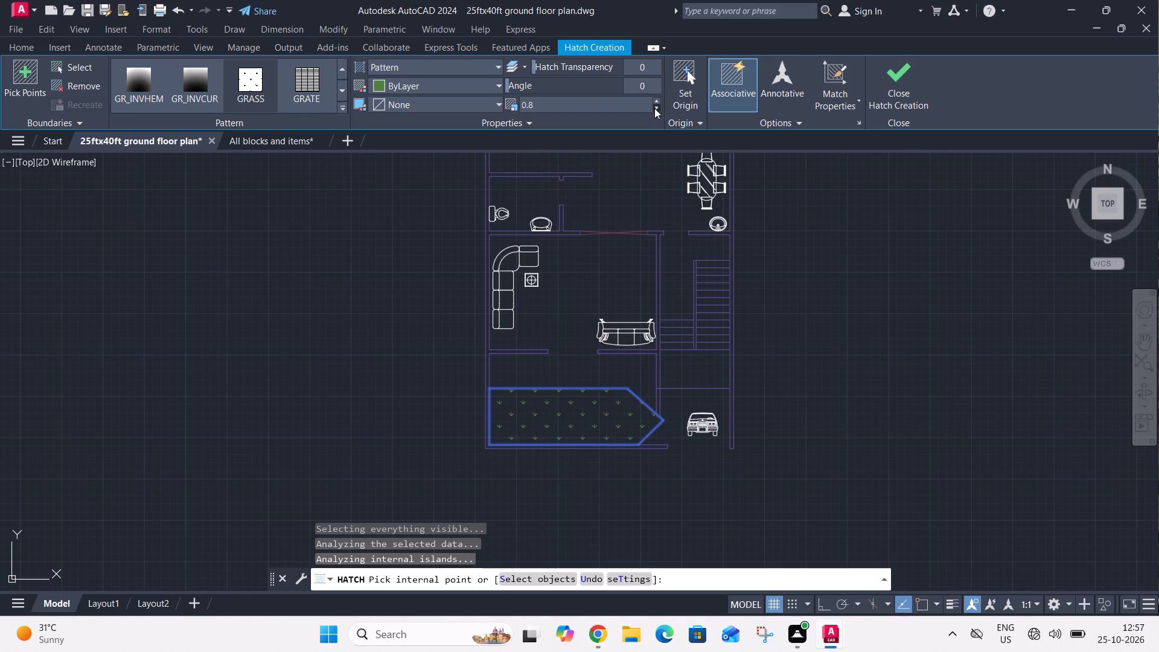
pyautogui.tripleClick(654, 108)
pyautogui.tripleClick(654, 108)
pyautogui.tripleClick(654, 108)
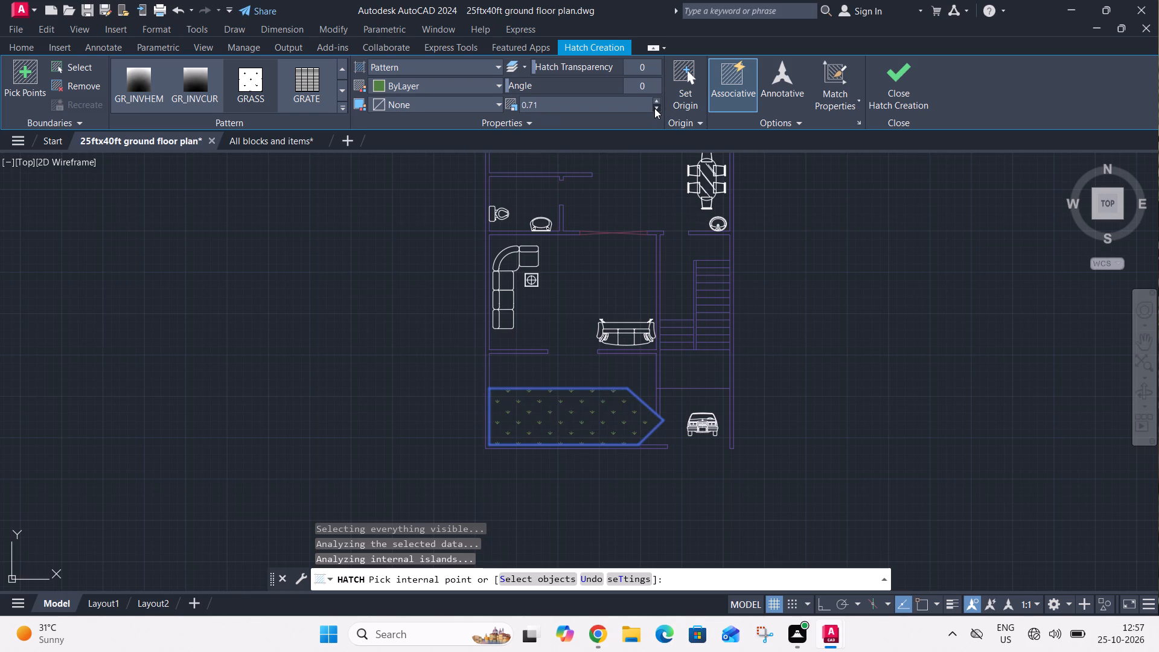
pyautogui.tripleClick(654, 108)
pyautogui.tripleClick(654, 108)
pyautogui.tripleClick(654, 108)
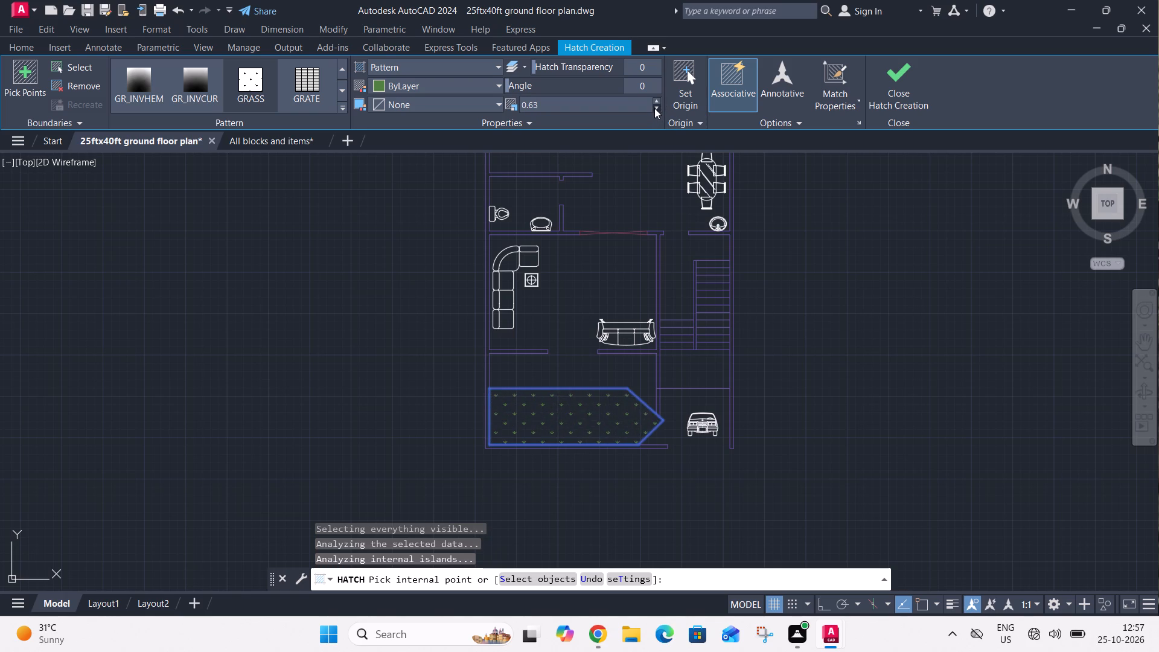
pyautogui.tripleClick(654, 108)
pyautogui.tripleClick(654, 108)
pyautogui.tripleClick(654, 108)
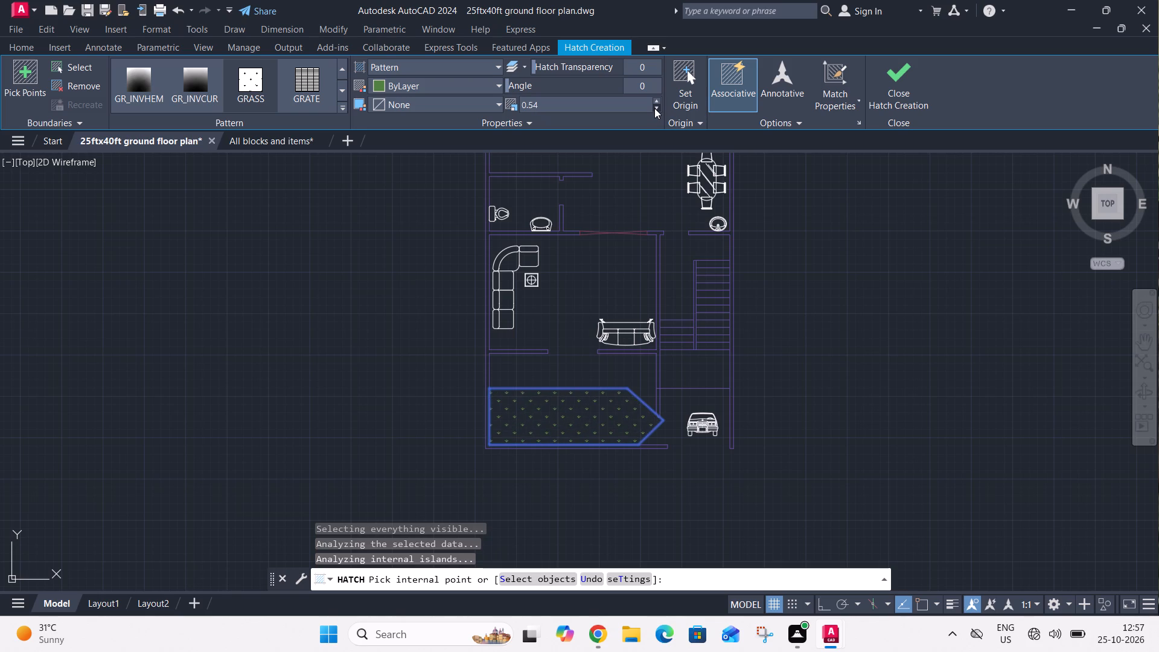
pyautogui.tripleClick(654, 108)
pyautogui.doubleClick(654, 108)
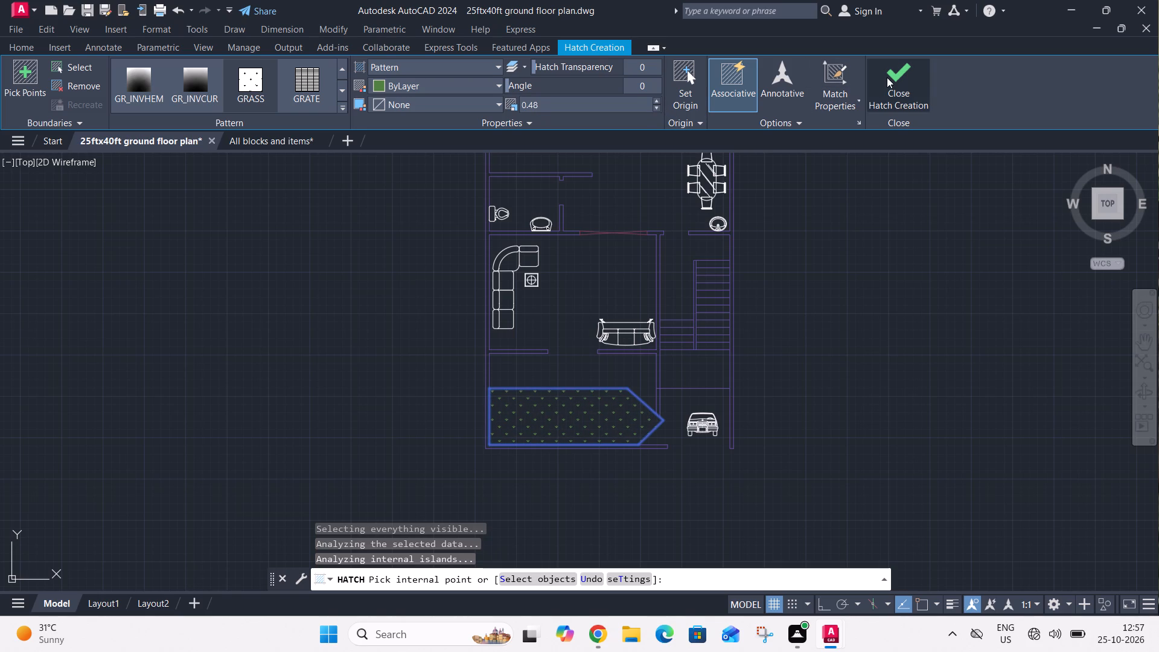
pyautogui.click(887, 77)
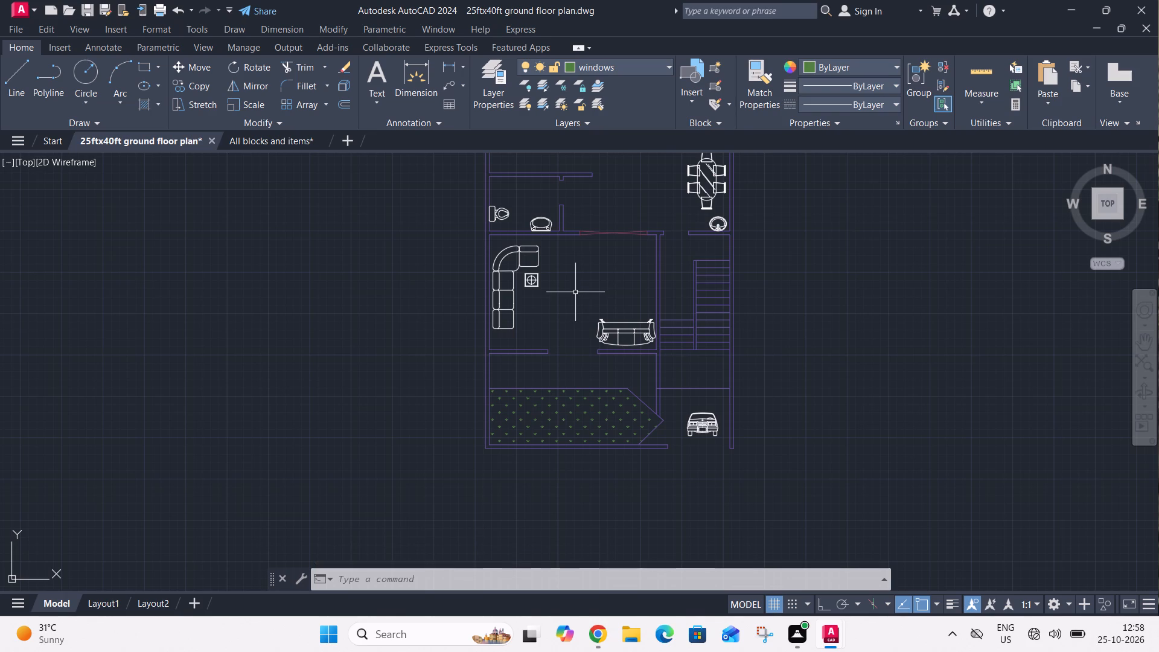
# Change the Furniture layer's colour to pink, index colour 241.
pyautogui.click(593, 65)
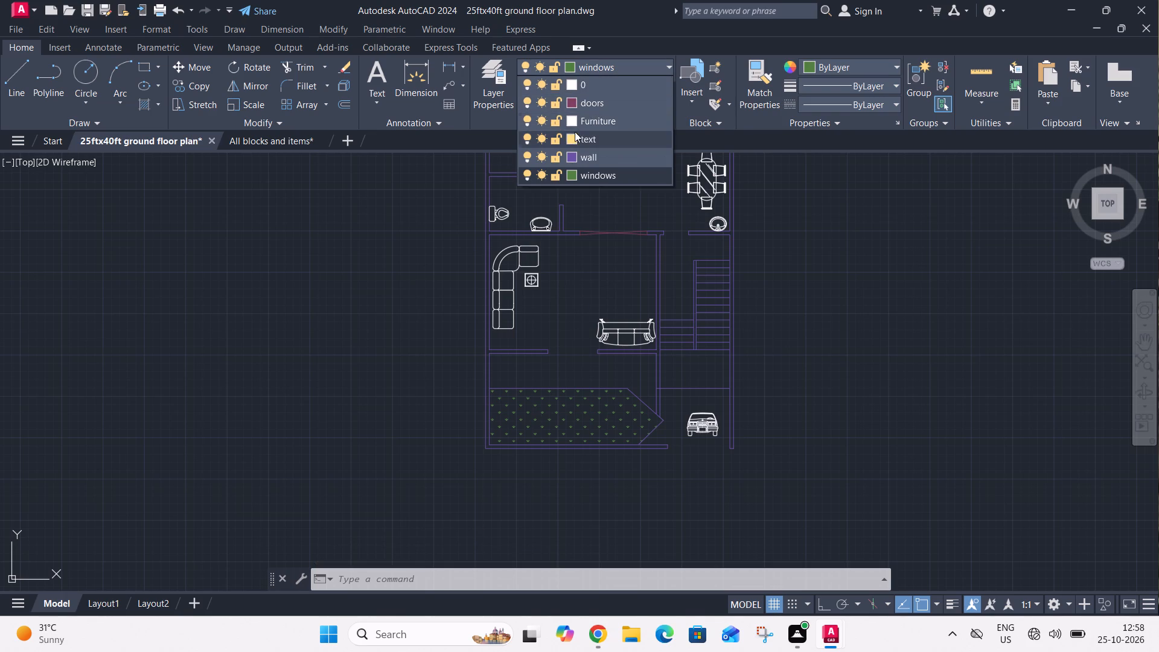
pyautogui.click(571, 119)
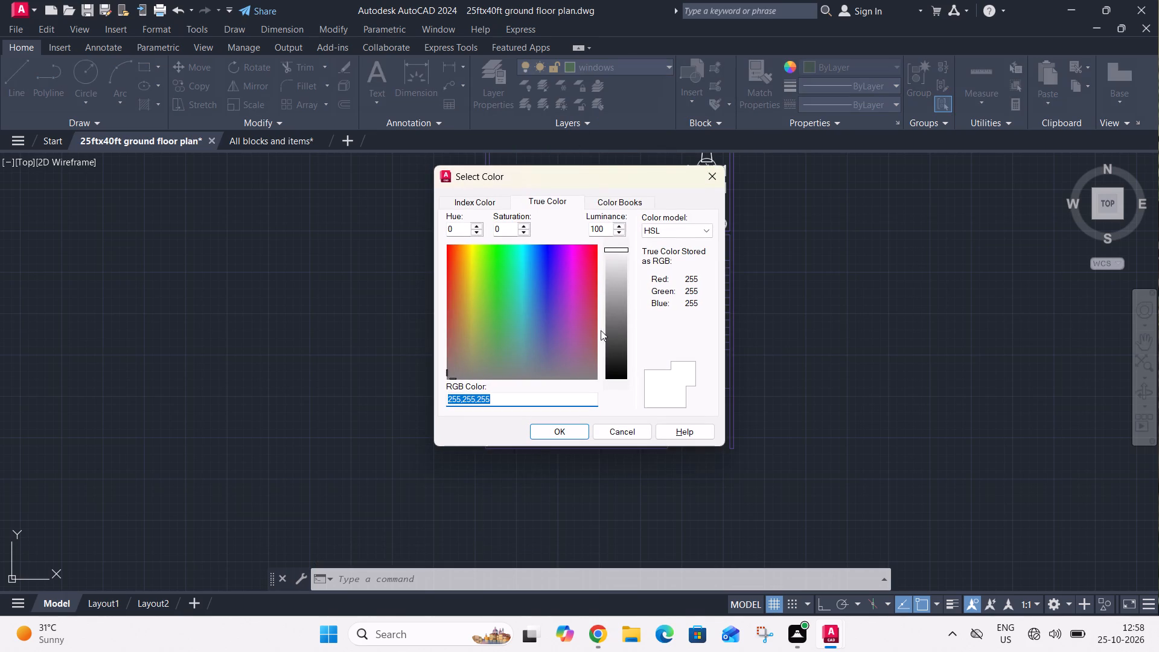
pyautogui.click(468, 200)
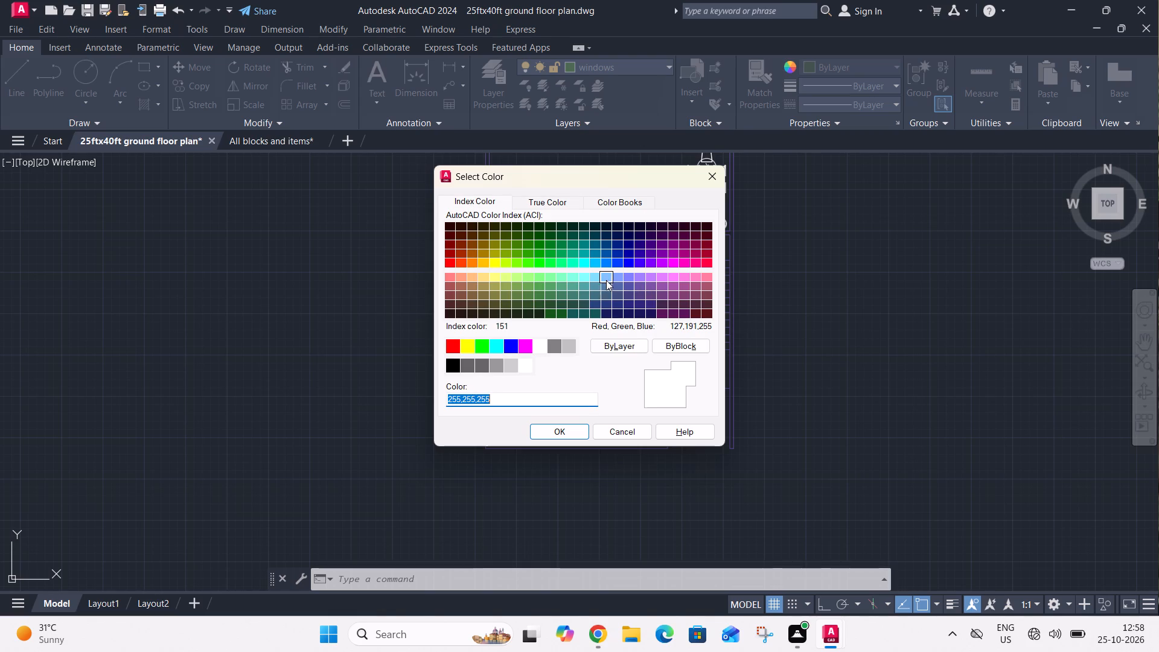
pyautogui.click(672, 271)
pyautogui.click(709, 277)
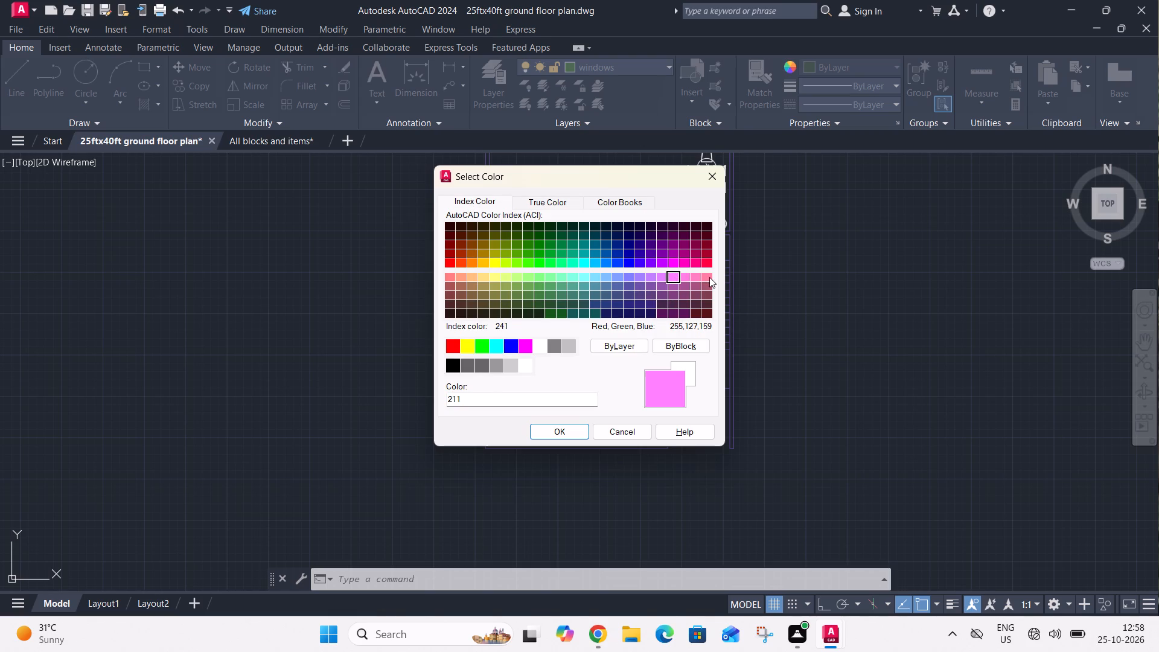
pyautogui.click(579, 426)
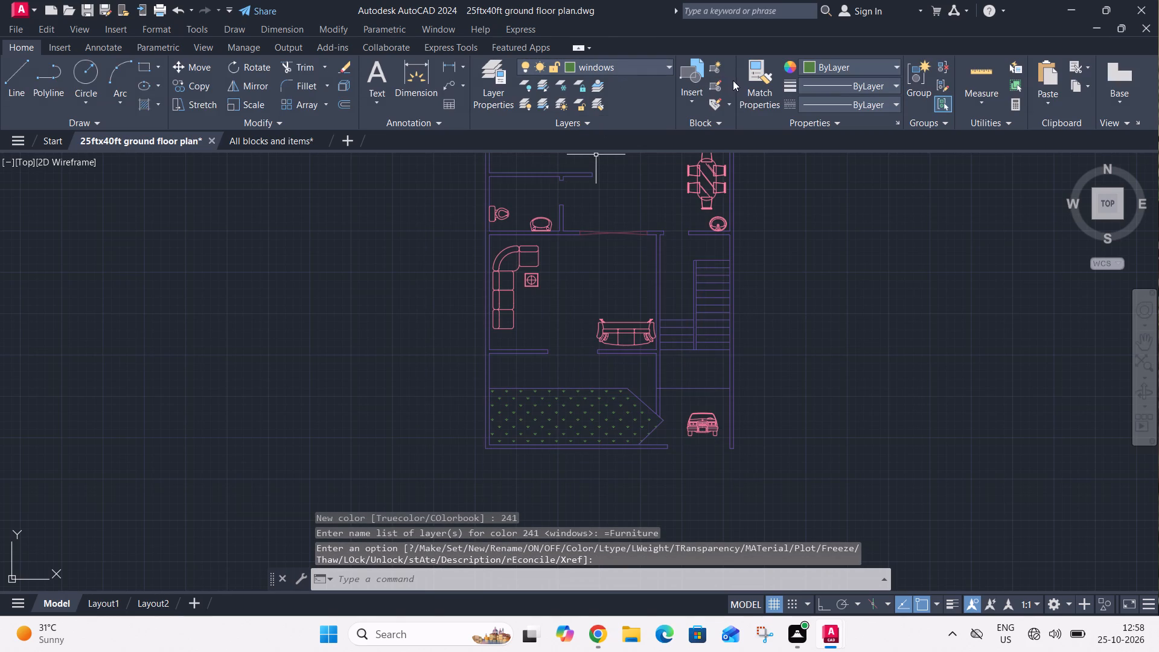
# Make Furniture the current layer.
pyautogui.click(642, 66)
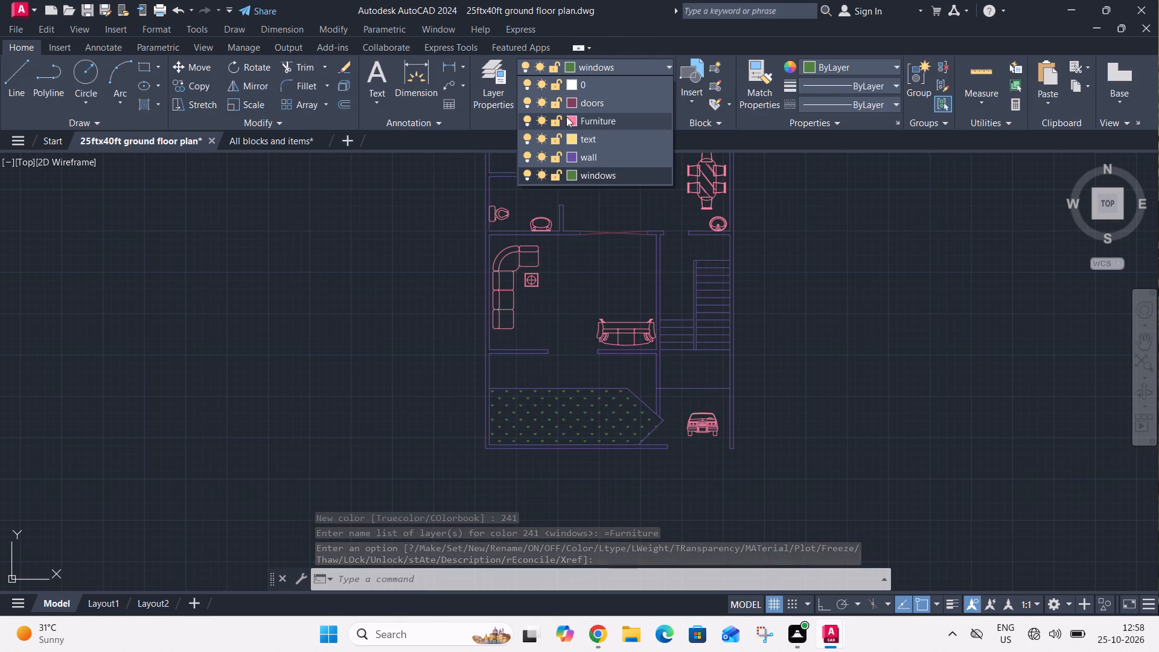
pyautogui.click(566, 117)
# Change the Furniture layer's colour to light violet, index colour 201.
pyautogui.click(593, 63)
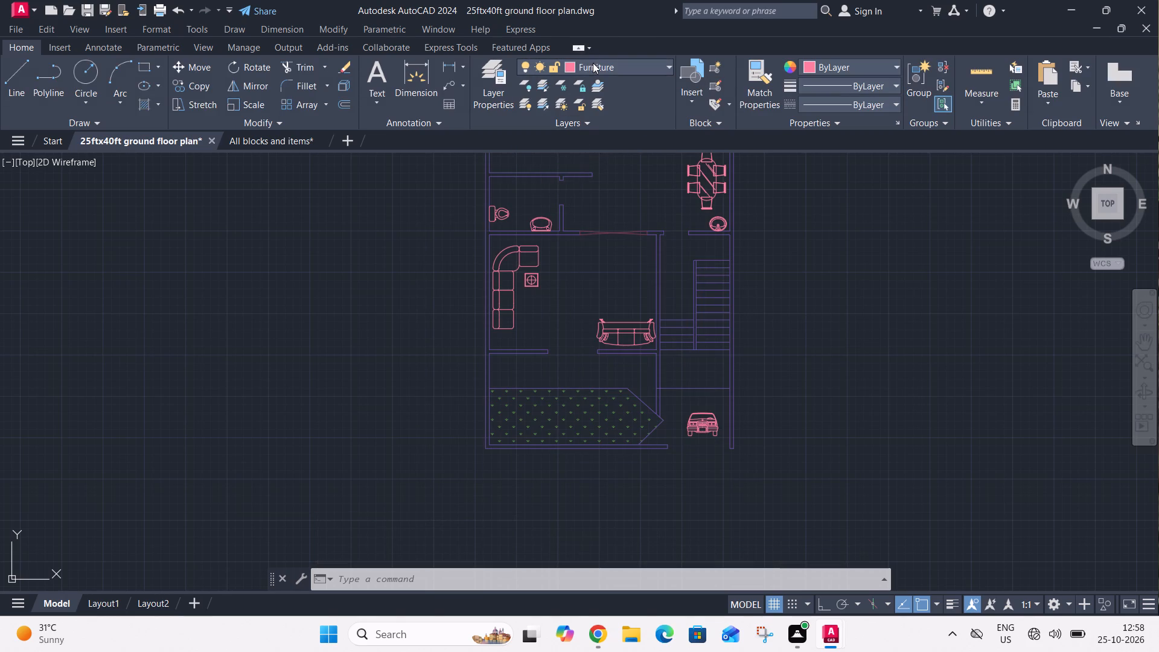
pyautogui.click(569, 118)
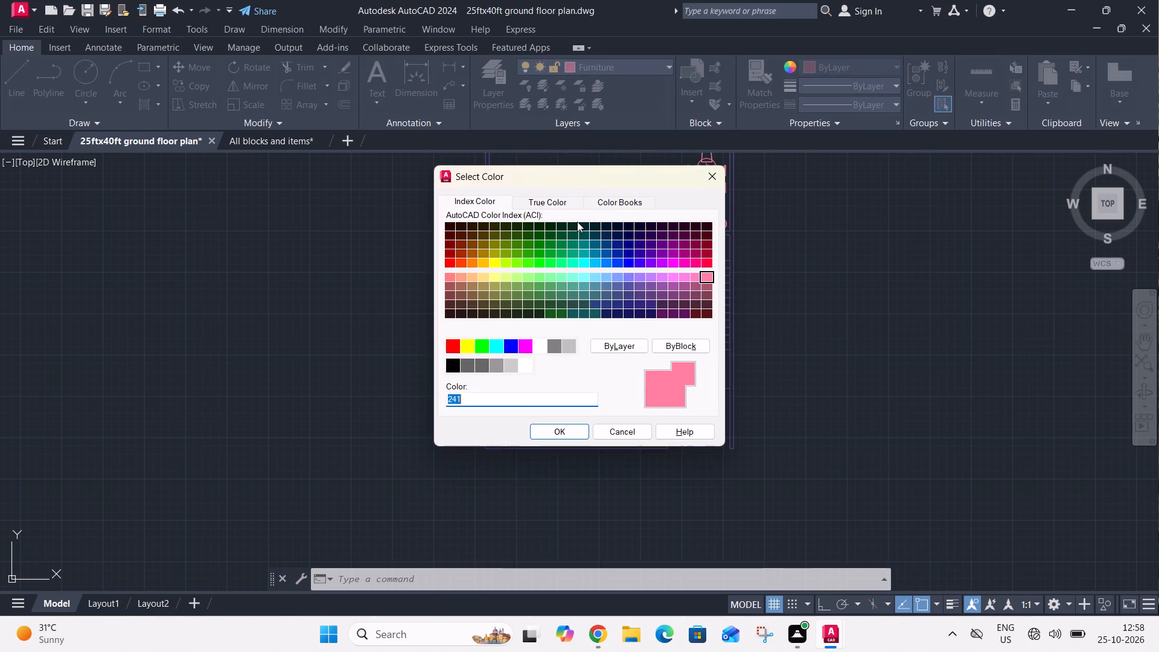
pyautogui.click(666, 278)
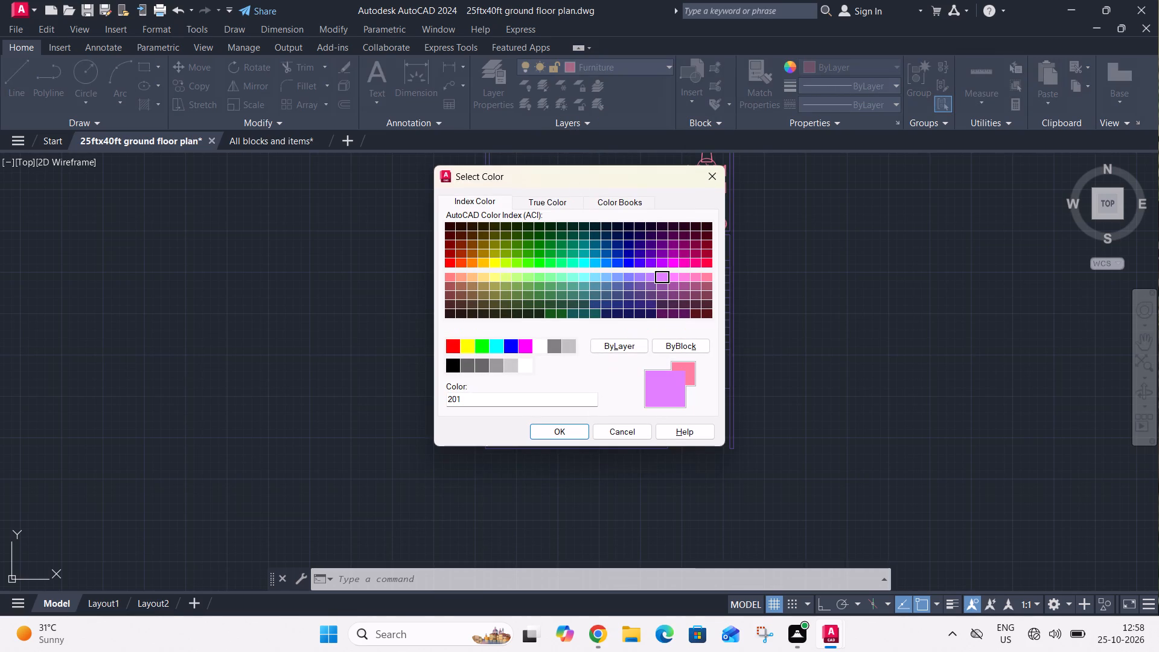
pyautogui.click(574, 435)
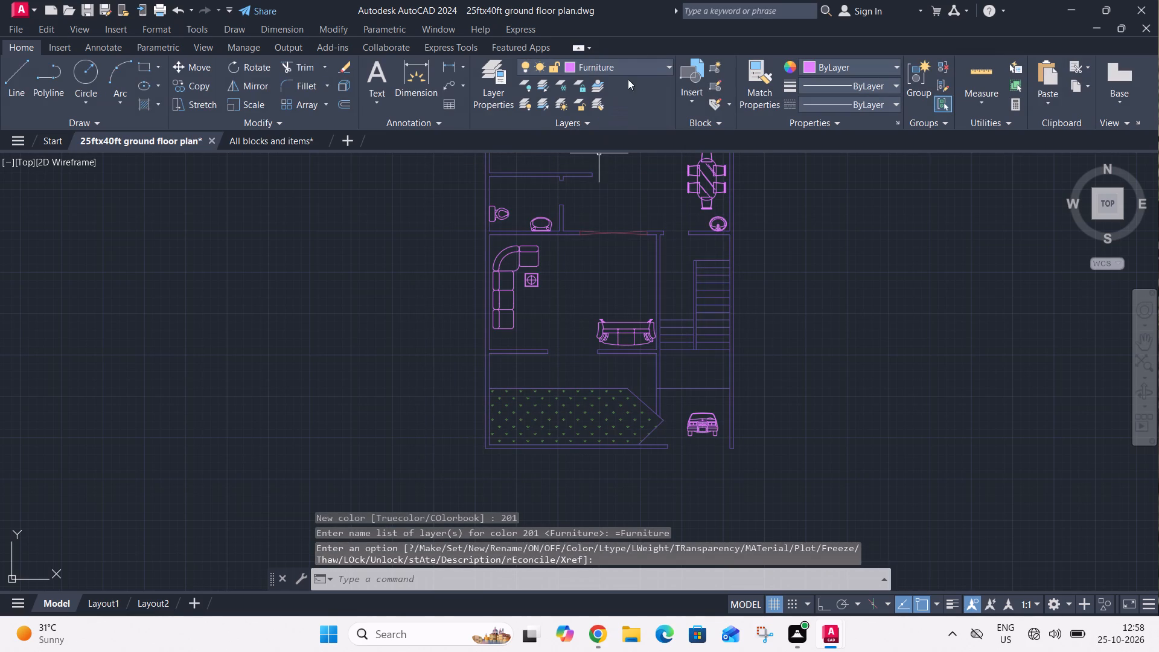
# Change the Furniture layer's colour to dark purple, index colour 195.
pyautogui.click(634, 60)
pyautogui.click(567, 121)
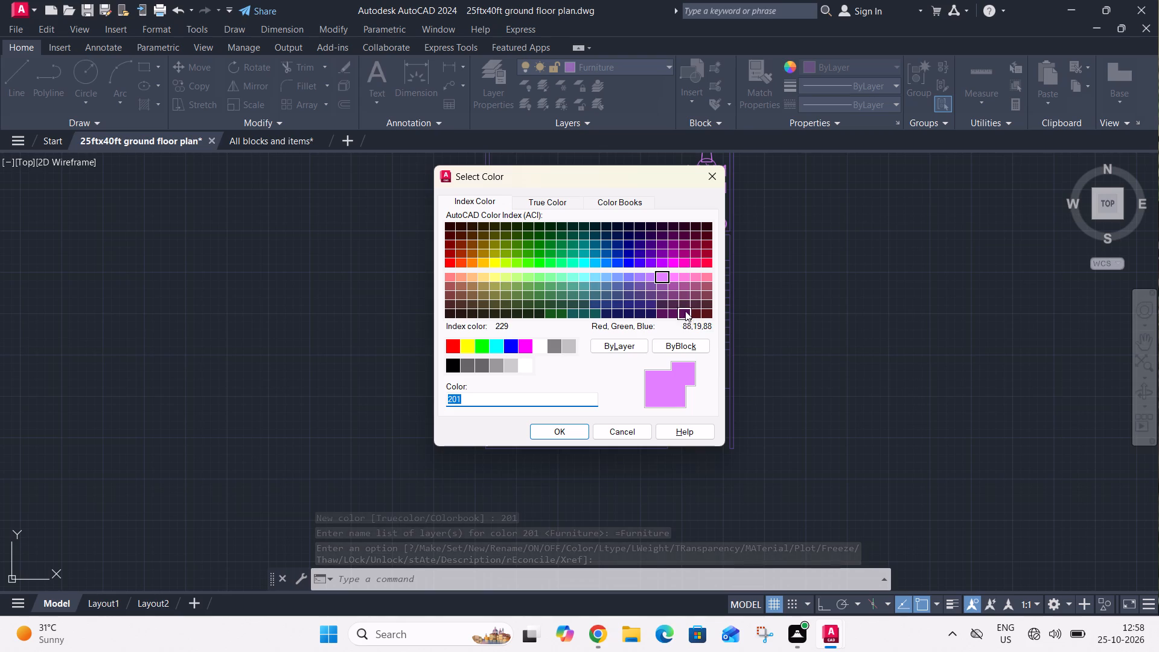
pyautogui.click(688, 298)
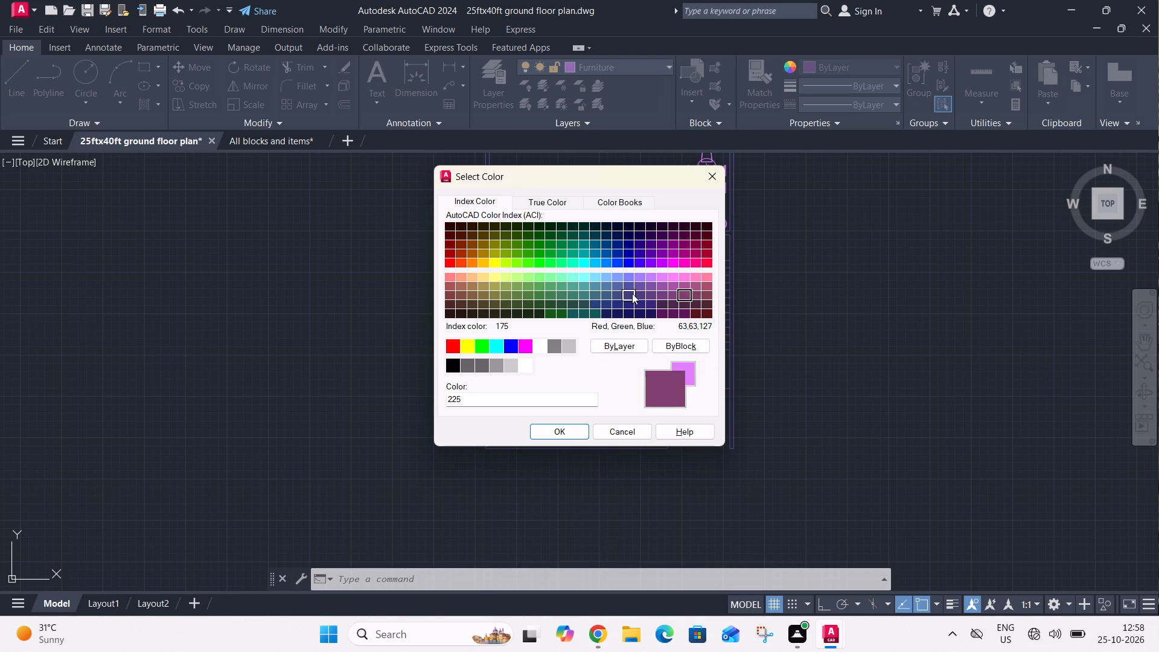
pyautogui.click(655, 295)
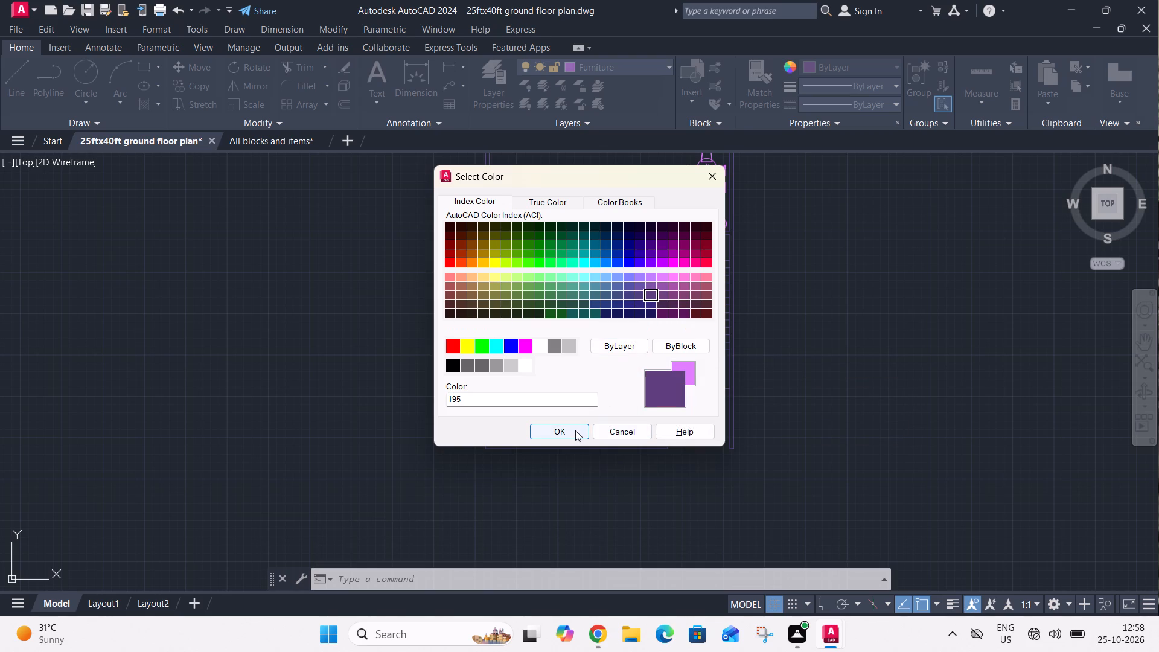
pyautogui.click(575, 430)
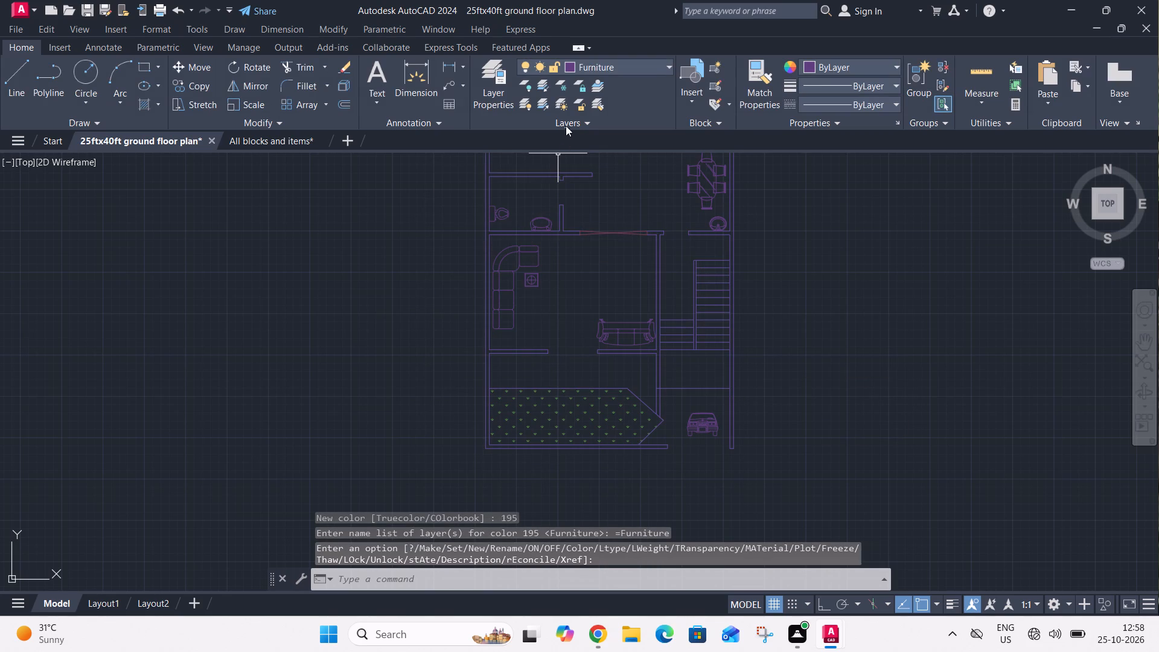
# Change the wall layer's colour to muted teal-blue, index colour 143.
pyautogui.click(589, 67)
pyautogui.click(574, 156)
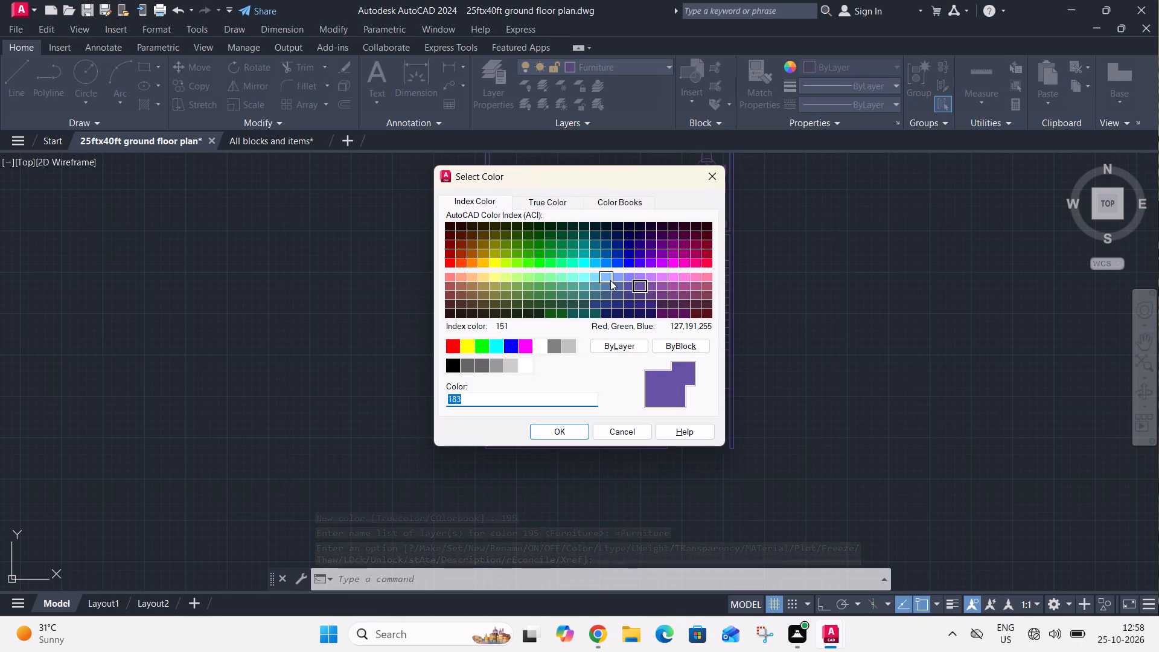
pyautogui.click(596, 284)
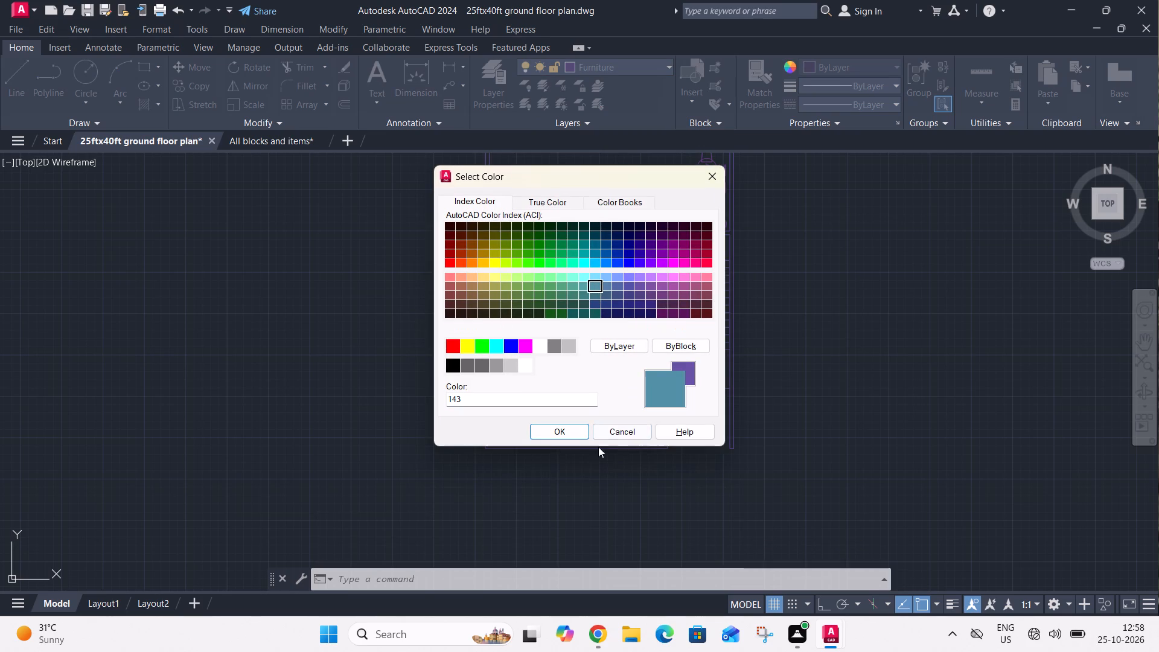
pyautogui.click(573, 433)
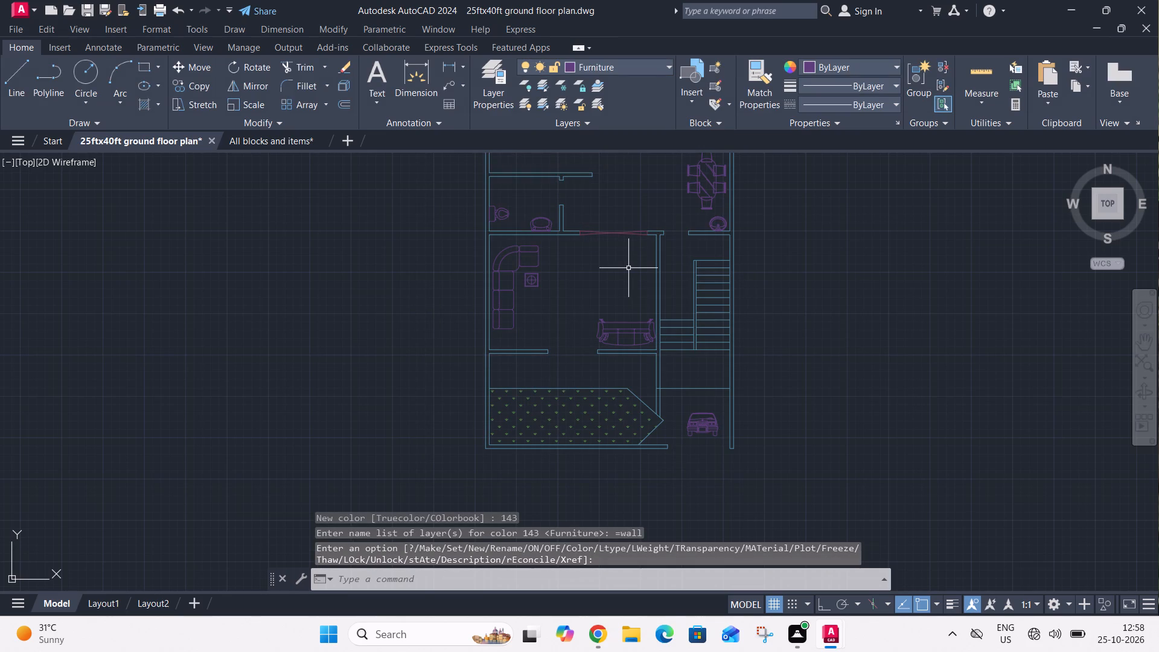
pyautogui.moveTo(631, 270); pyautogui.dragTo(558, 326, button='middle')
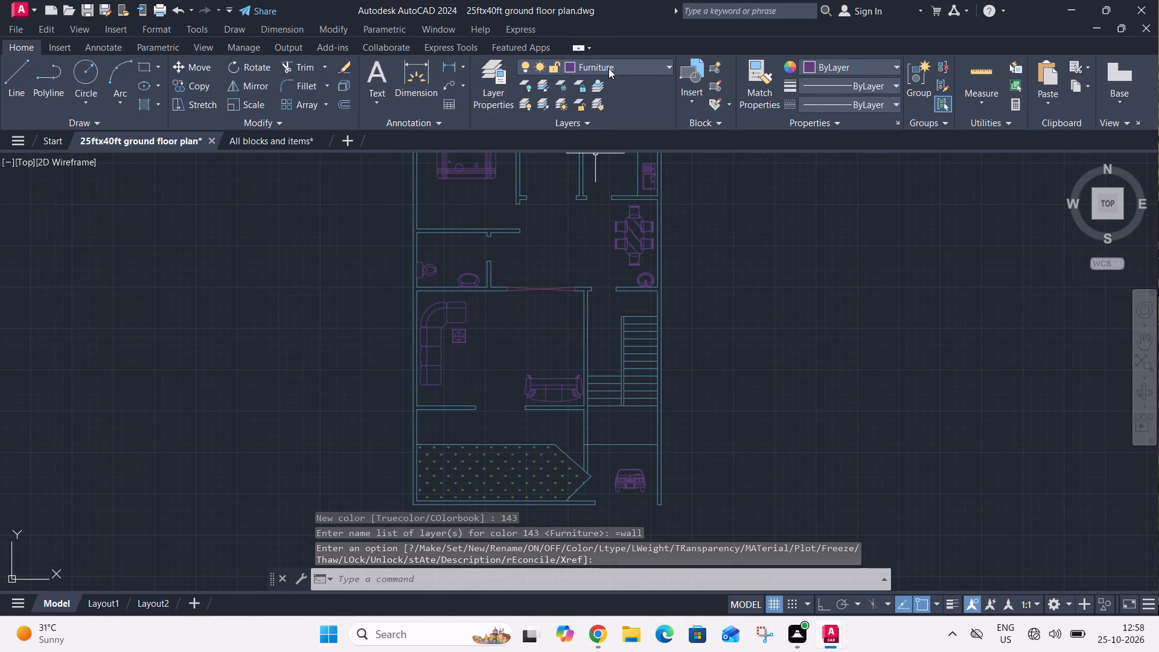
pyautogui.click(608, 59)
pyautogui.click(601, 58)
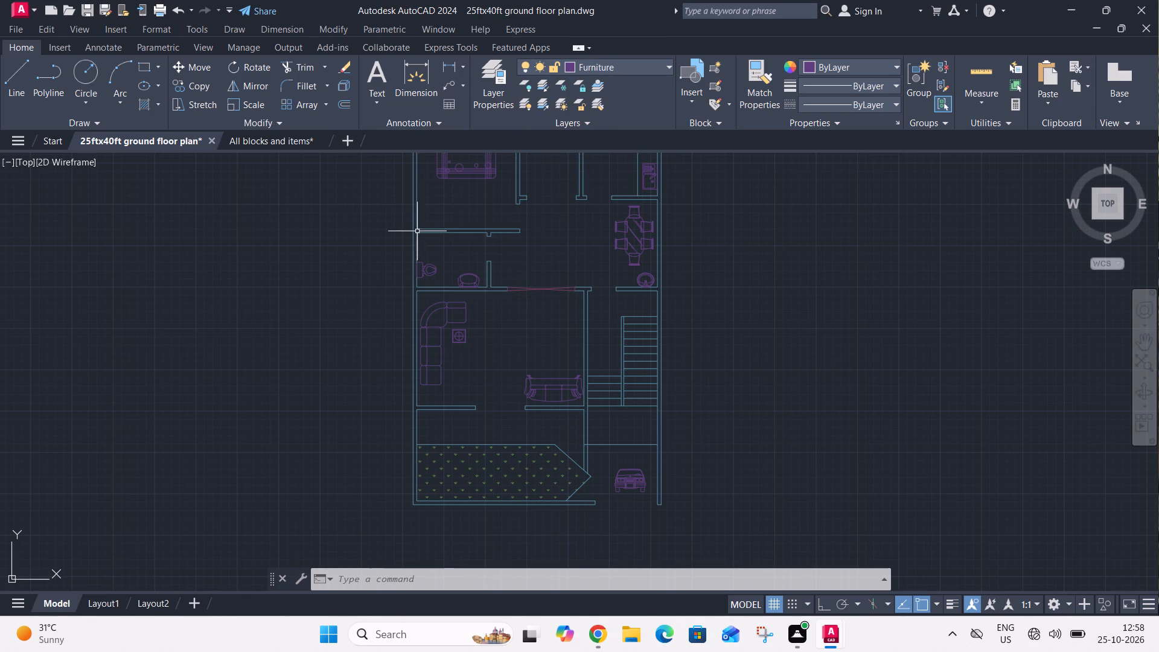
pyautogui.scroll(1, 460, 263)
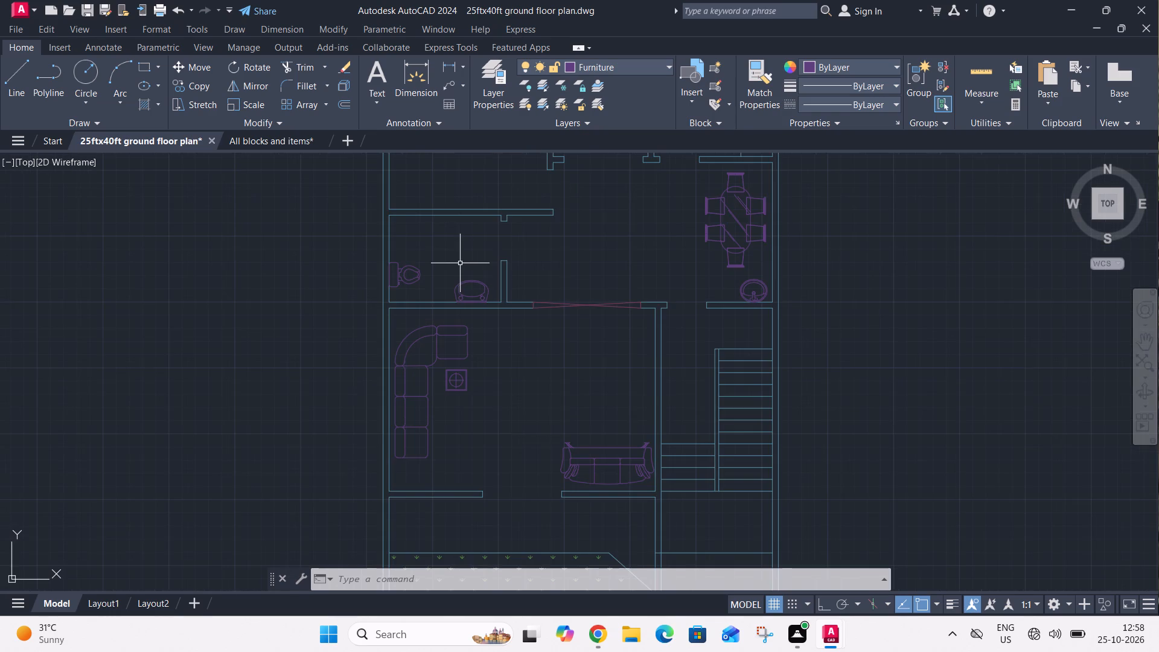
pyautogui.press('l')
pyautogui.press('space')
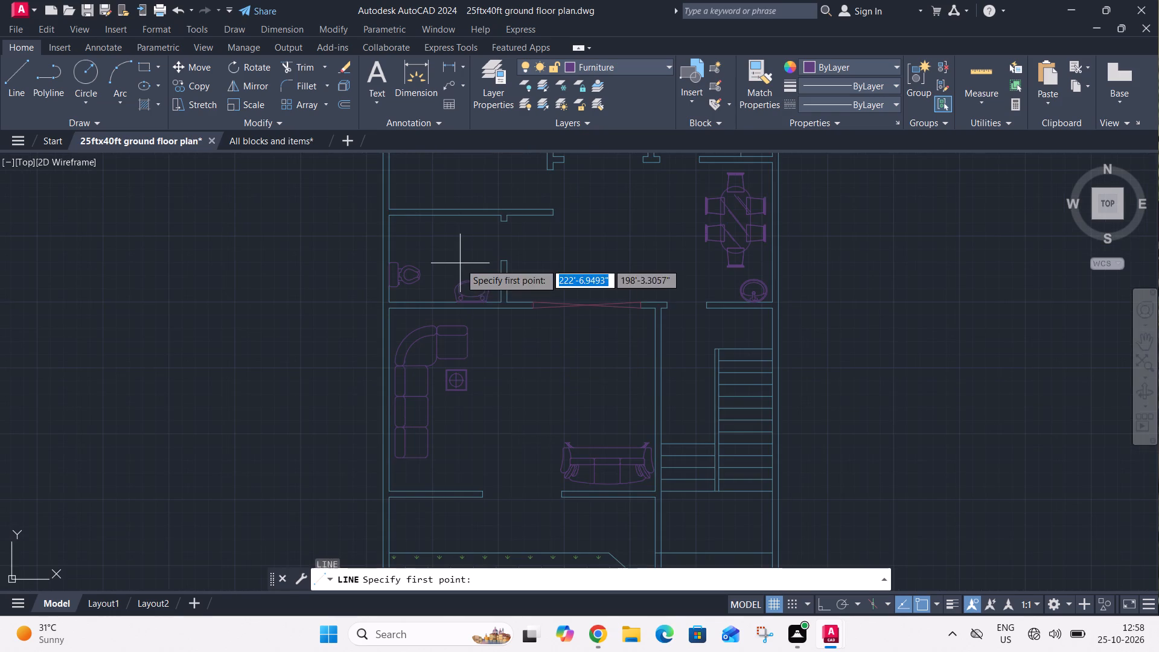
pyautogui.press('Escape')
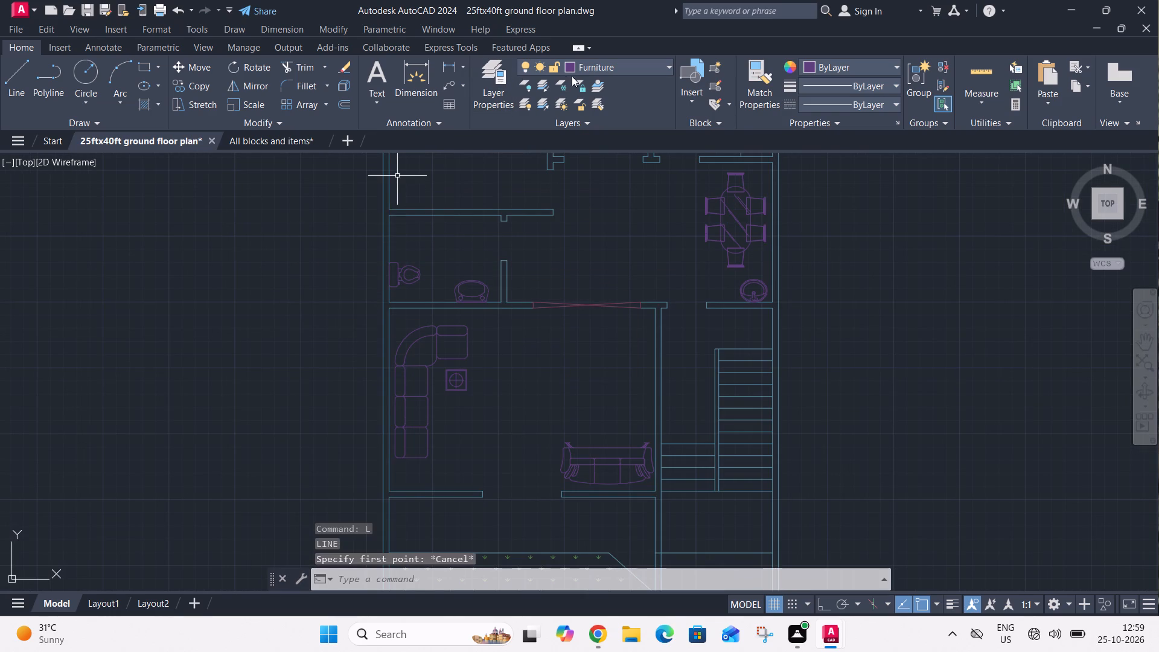
# Make windows the current layer.
pyautogui.click(601, 65)
pyautogui.click(583, 169)
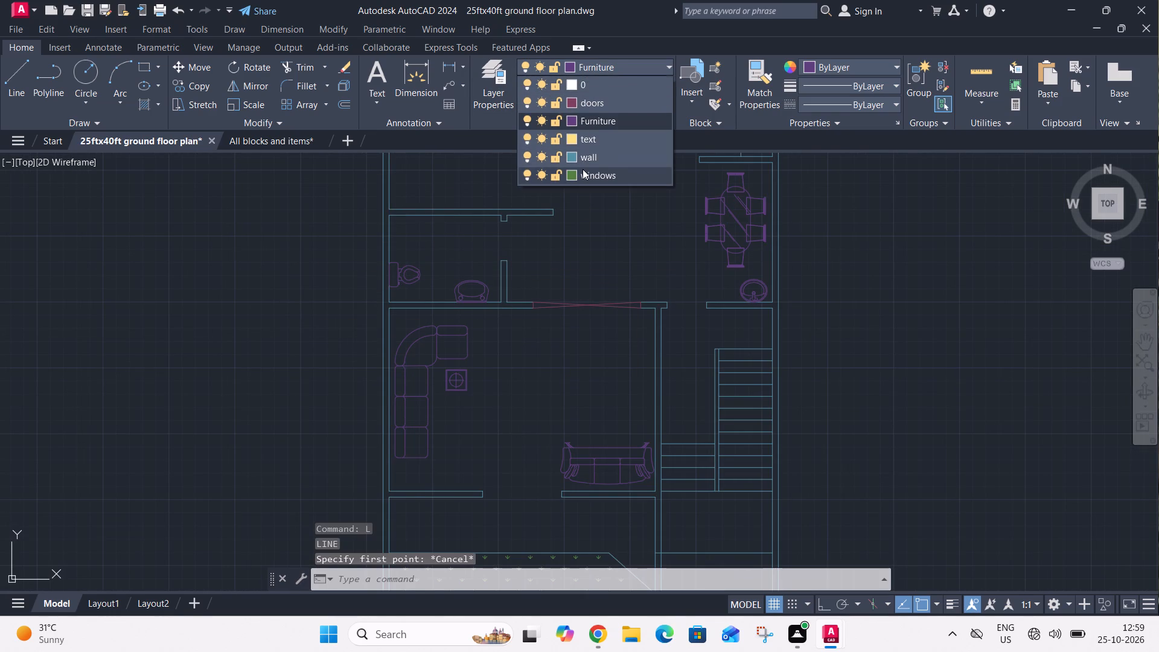
# Draw a closed upright rectangle of lines, 3' long and 4.5" wide, in the empty space west of the living room.
pyautogui.write('l')
pyautogui.press('space')
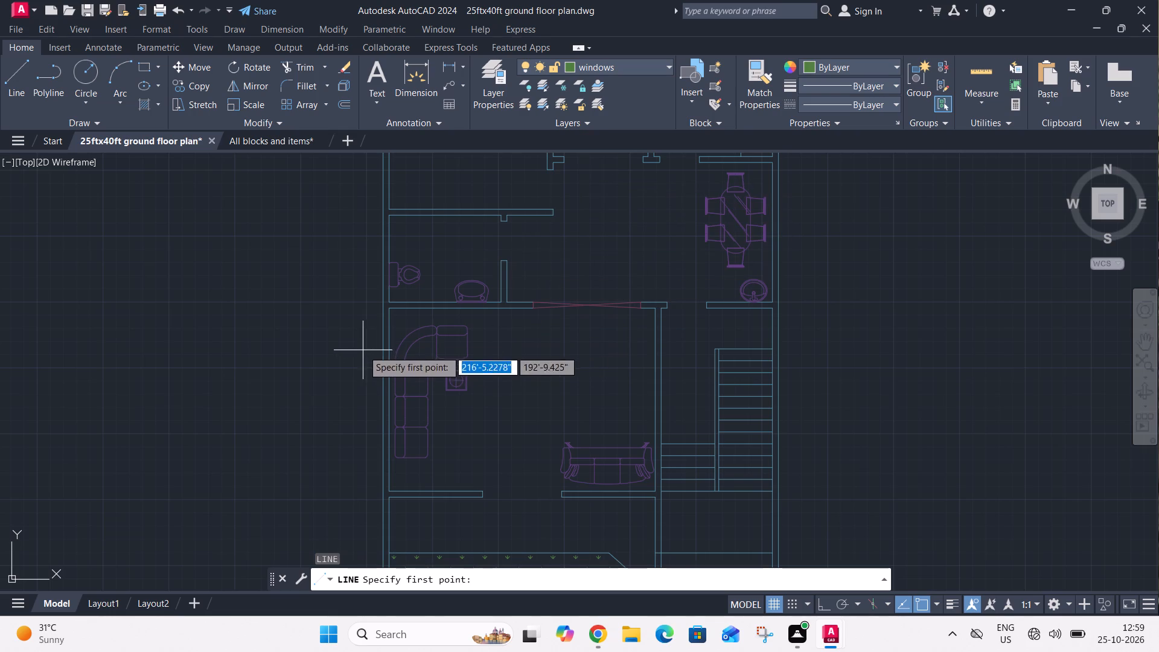
pyautogui.click(293, 308)
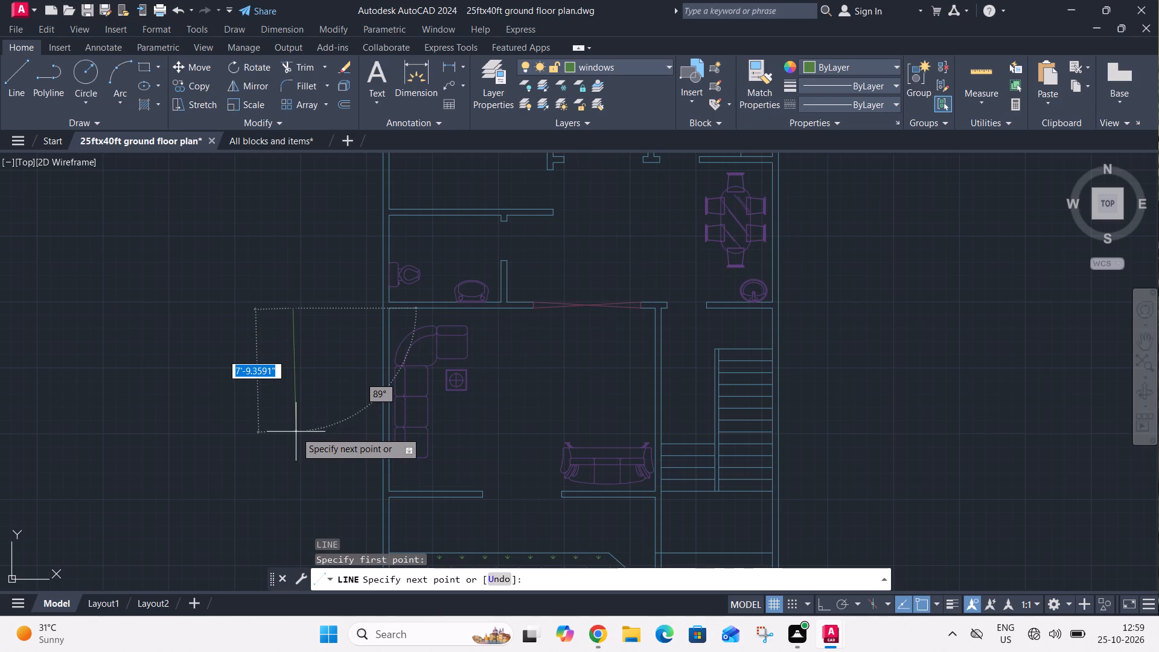
pyautogui.press('F8')
pyautogui.write("3'")
pyautogui.press('Return')
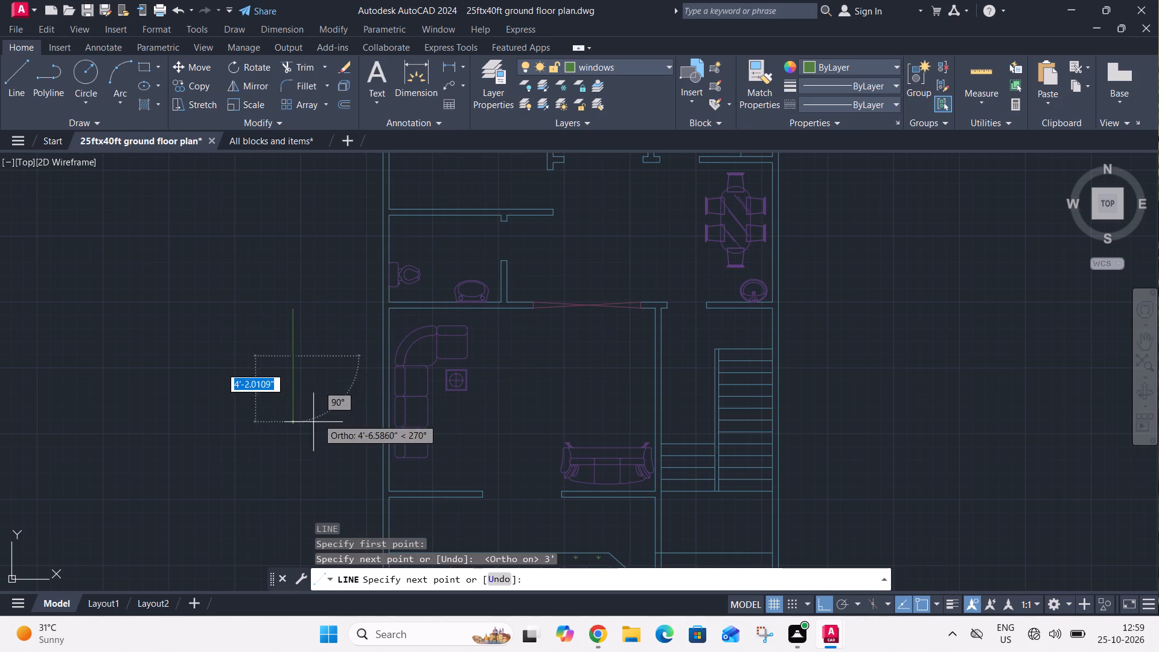
pyautogui.write('4.5"')
pyautogui.press('Return')
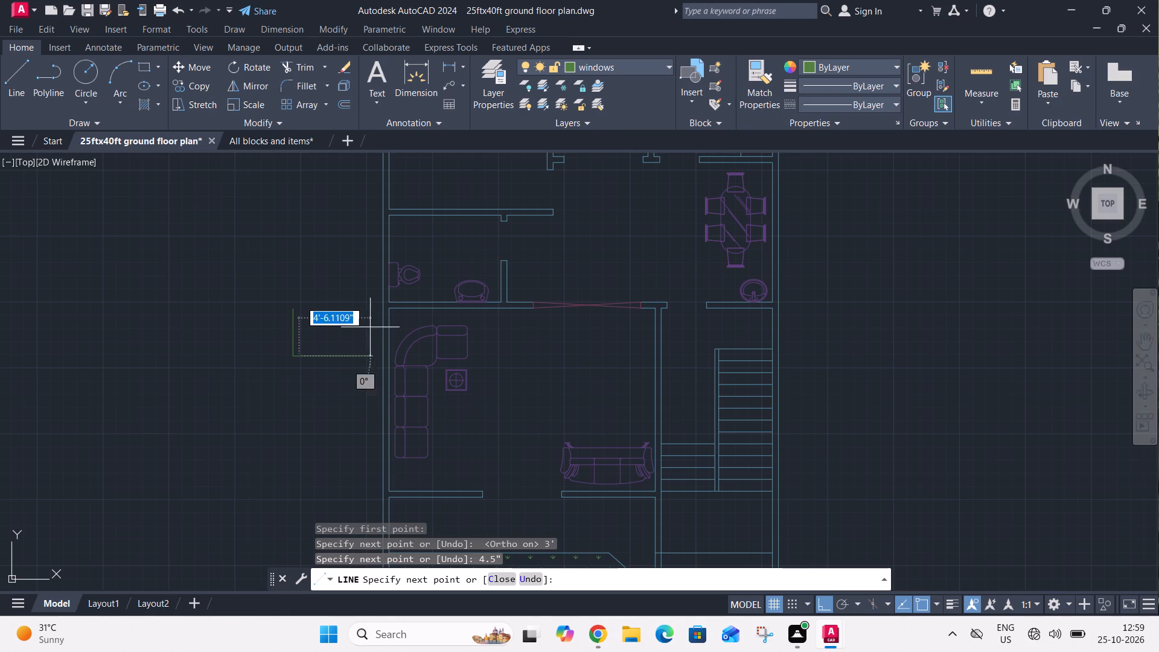
pyautogui.write("3'")
pyautogui.press('Return')
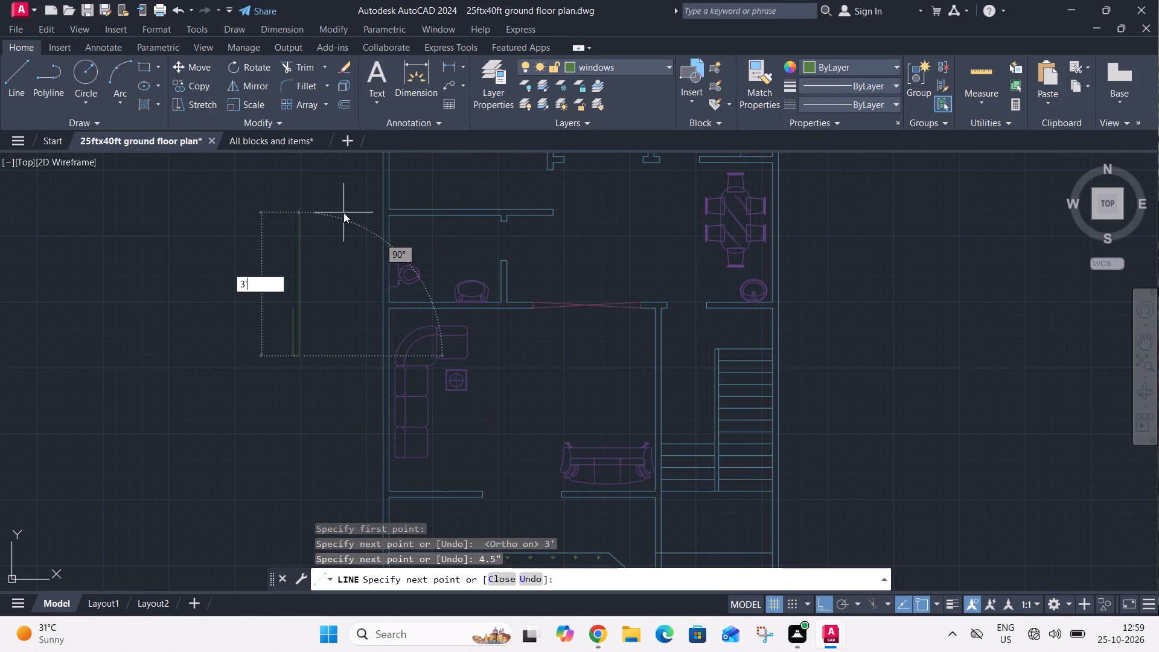
pyautogui.write('c')
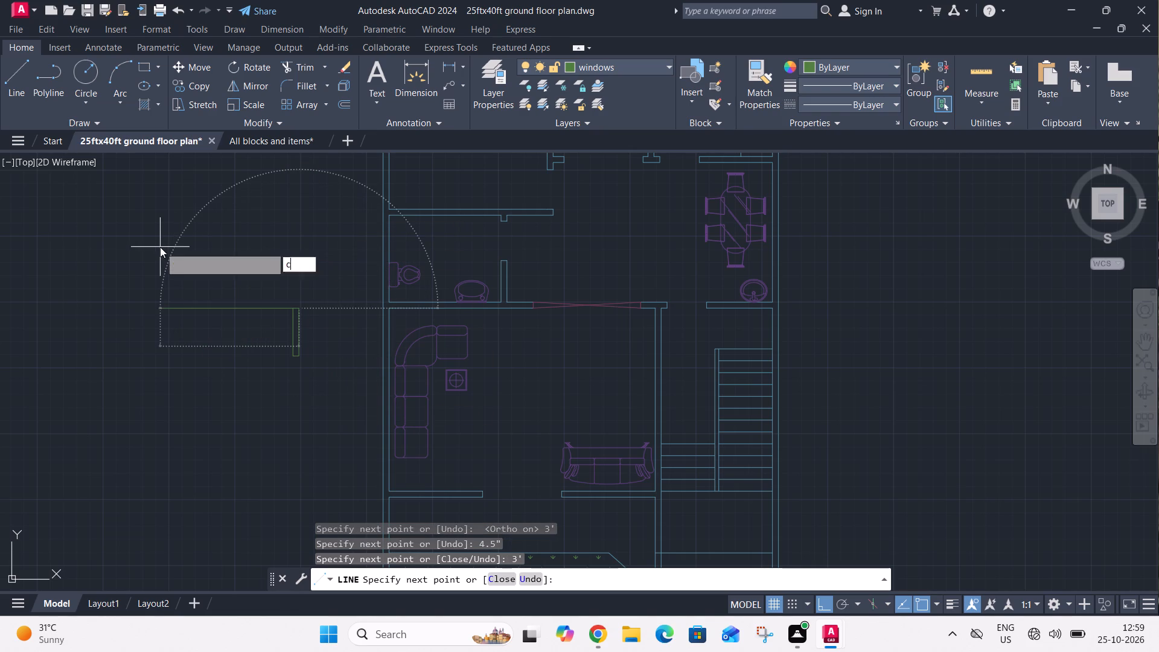
pyautogui.press('space')
# Draw a lengthwise centre line in the window rectangle between the midpoints of its two short sides.
pyautogui.scroll(3, 301, 338)
pyautogui.press('l')
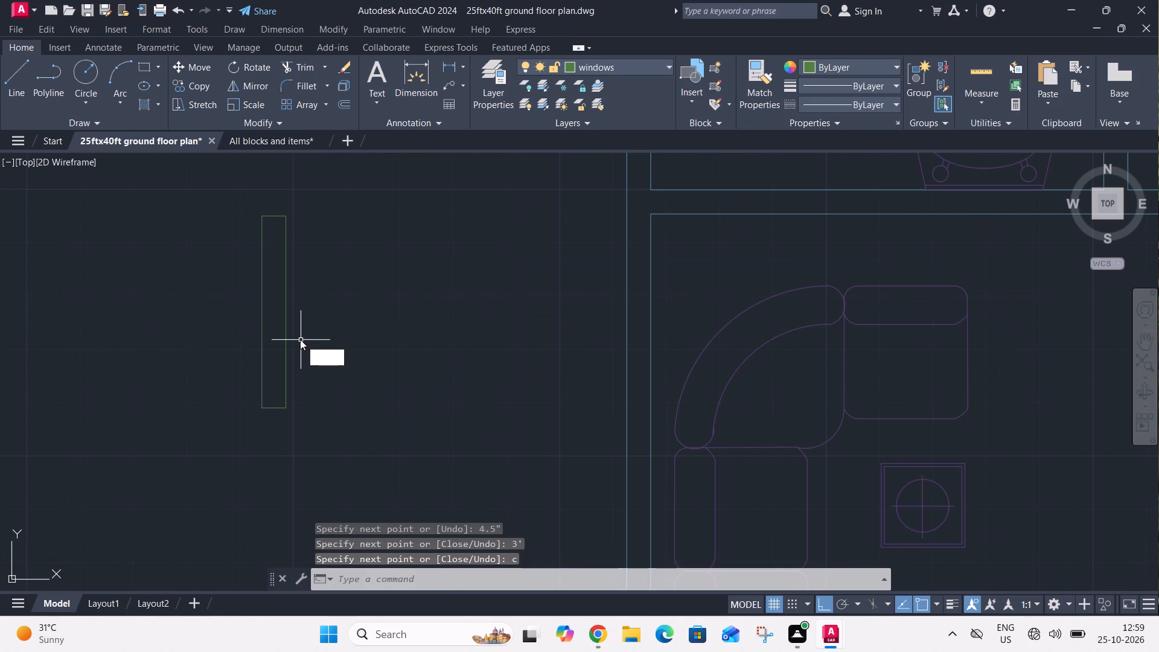
pyautogui.press('space')
pyautogui.click(272, 214)
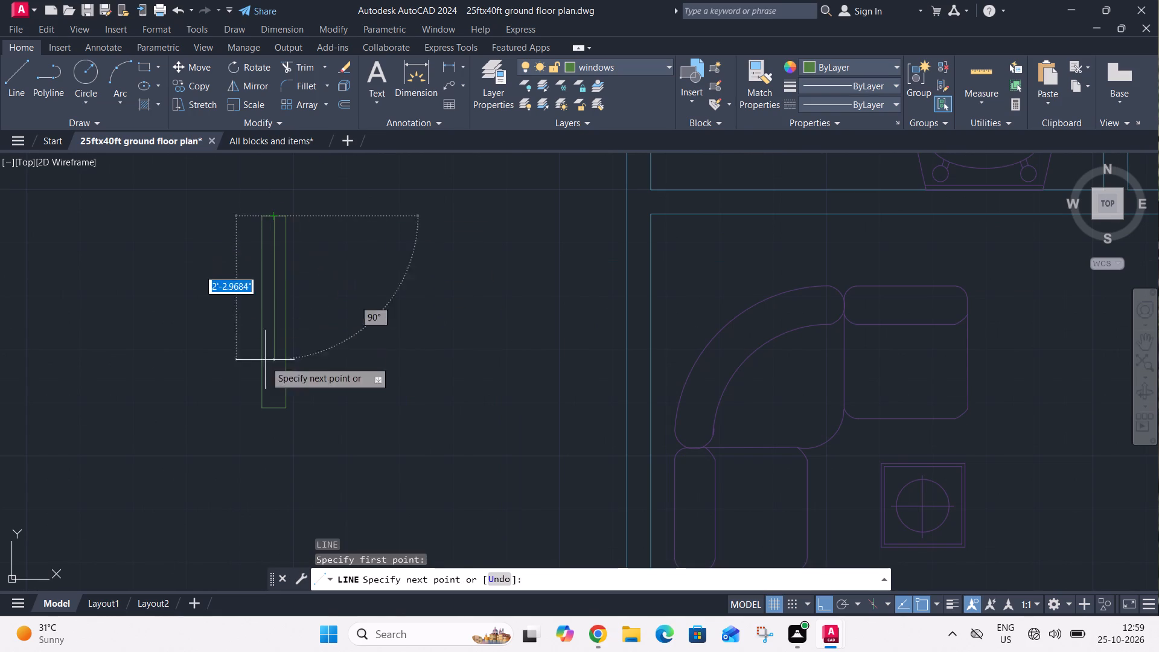
pyautogui.click(274, 407)
pyautogui.press('Escape')
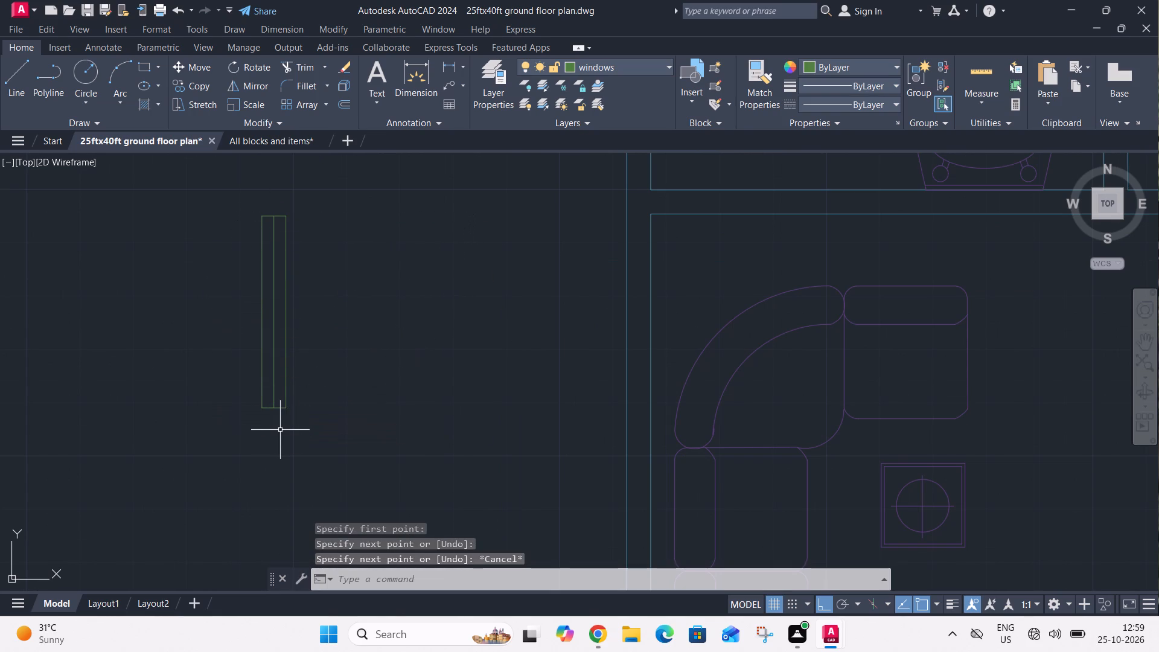
# Offset the window's centre line 0.5" to both sides and erase the original centre line.
pyautogui.press('o')
pyautogui.press('space')
pyautogui.write('0.5"')
pyautogui.press('Return')
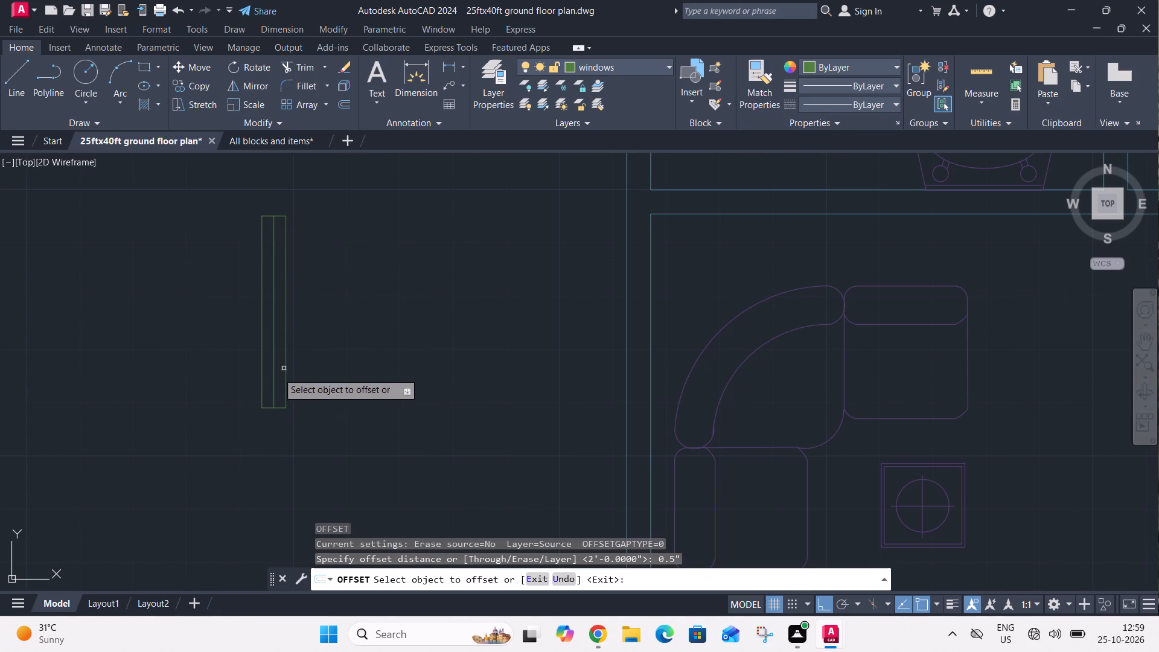
pyautogui.scroll(2, 265, 387)
pyautogui.click(283, 407)
pyautogui.click(252, 409)
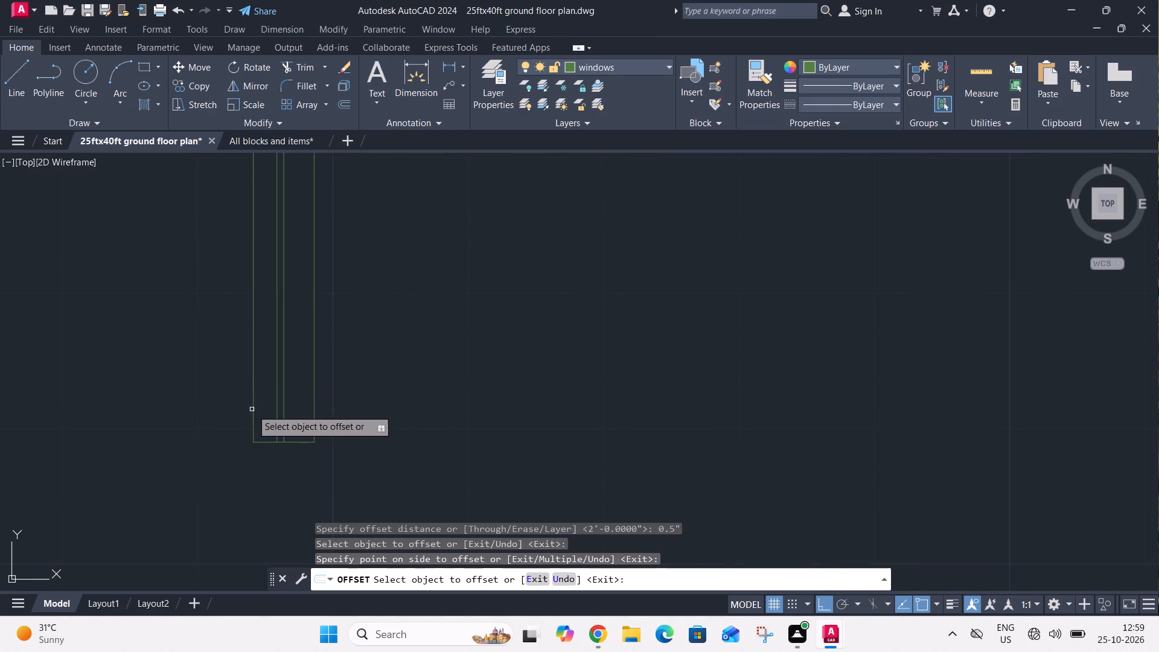
pyautogui.click(284, 410)
pyautogui.click(321, 412)
pyautogui.press('Escape')
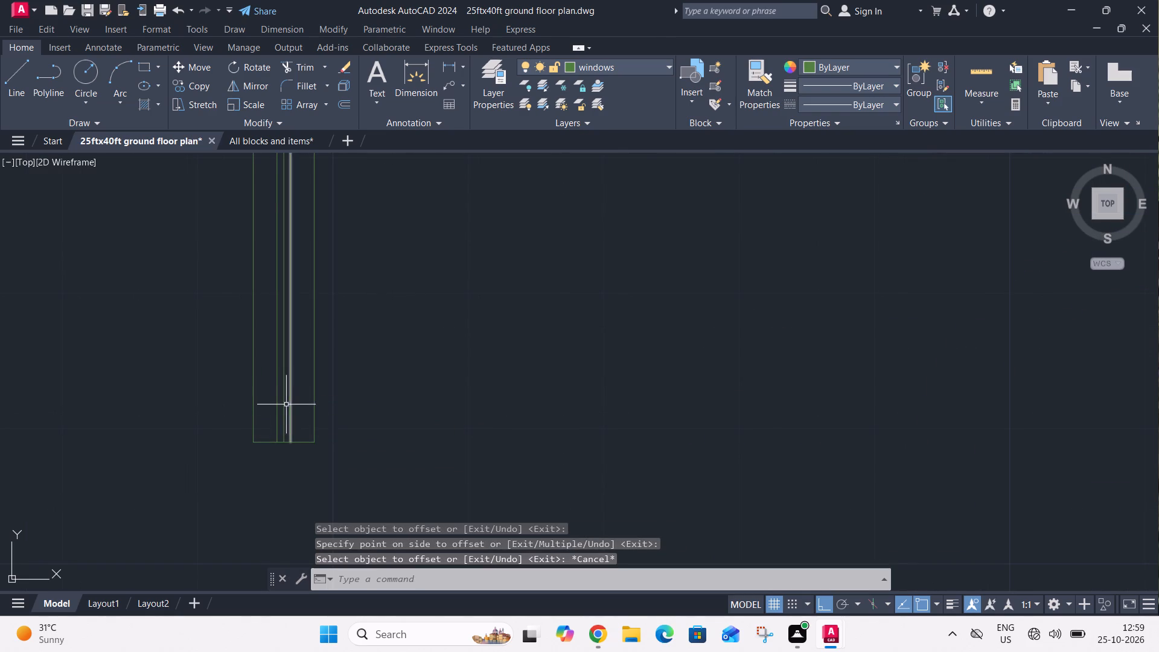
pyautogui.click(283, 406)
pyautogui.press('Delete')
# Measure the window symbol's length with a linear dimension, without placing the dimension.
pyautogui.scroll(-5, 290, 406)
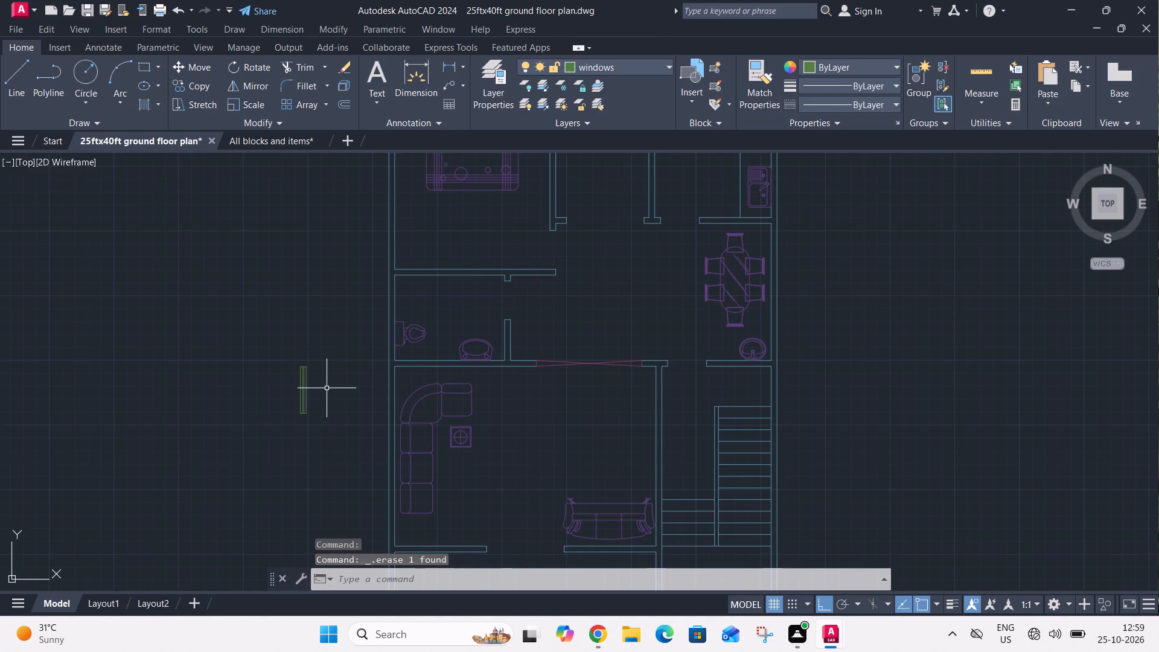
pyautogui.scroll(1, 316, 360)
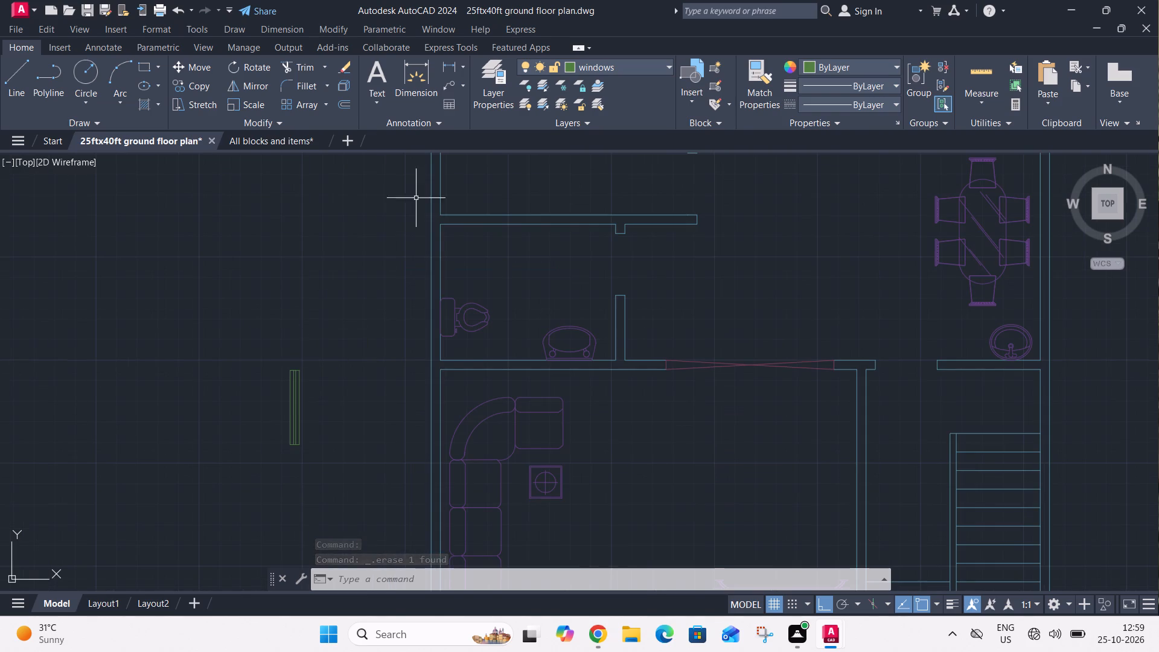
pyautogui.click(447, 66)
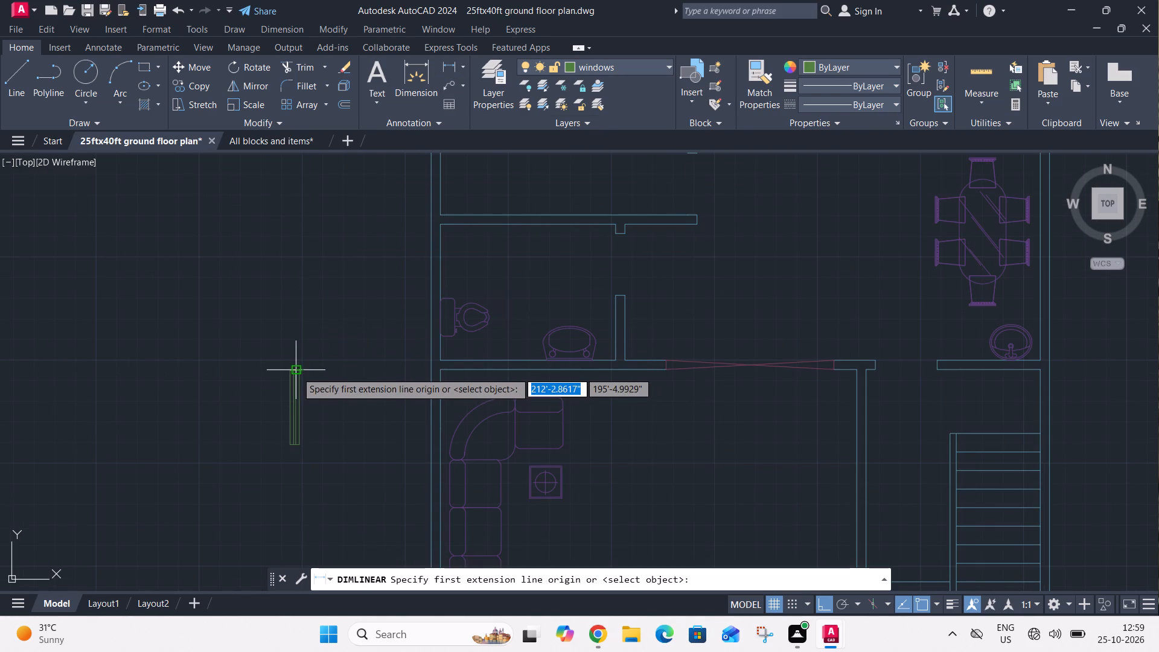
pyautogui.click(302, 369)
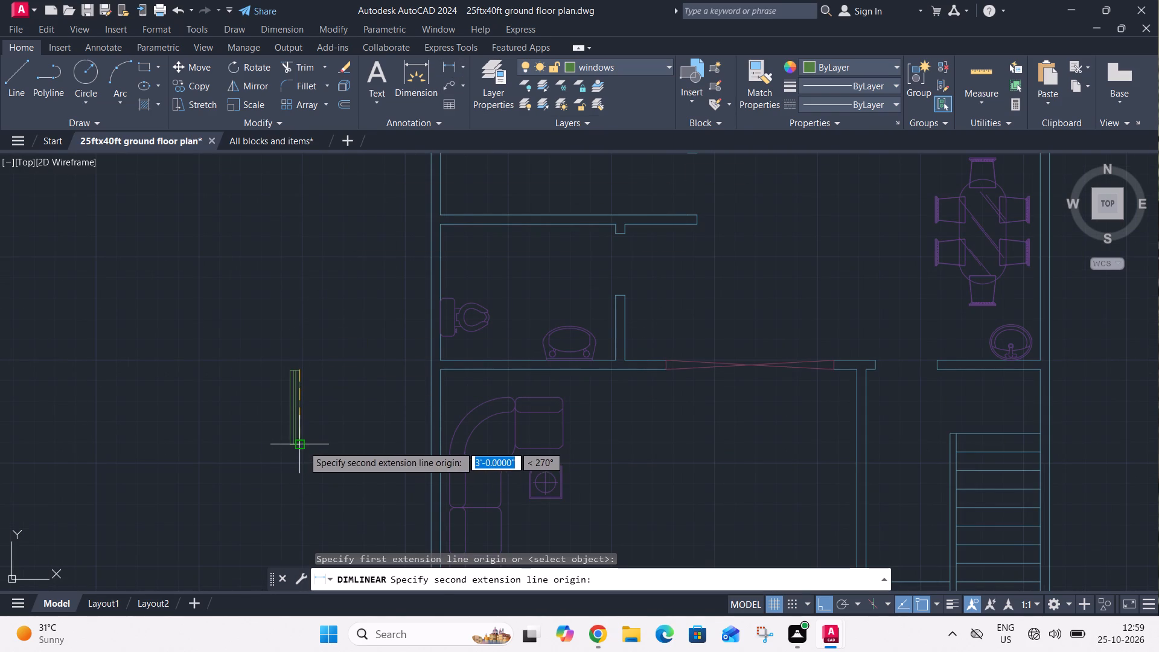
pyautogui.click(302, 446)
pyautogui.press('Escape')
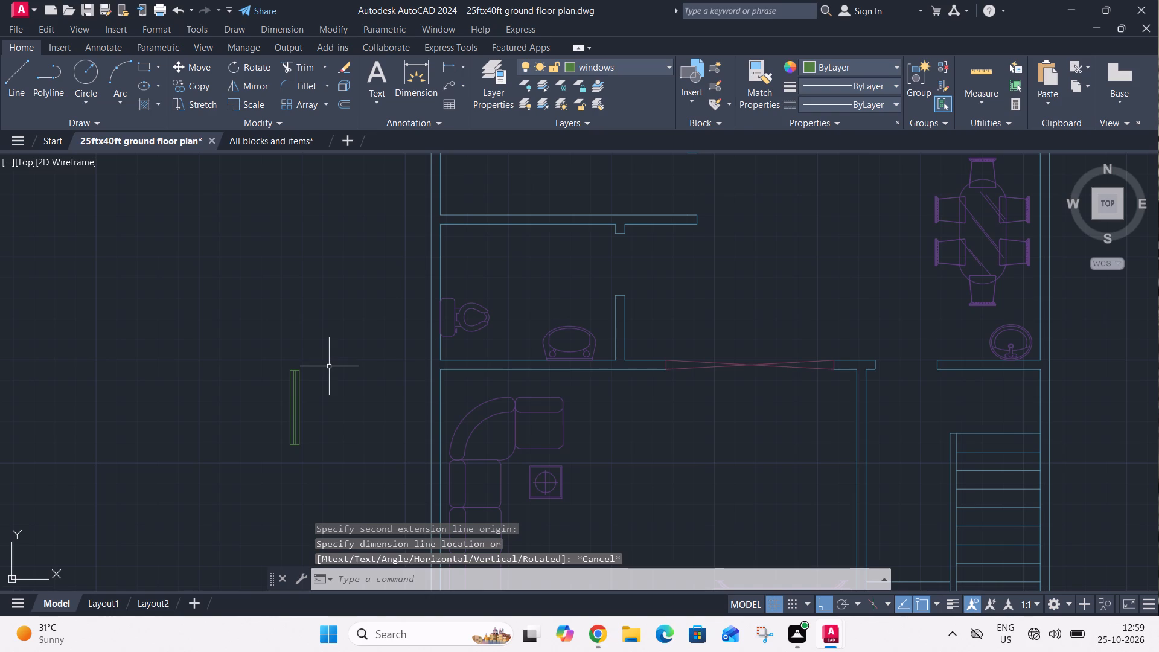
# Copy the window symbol by its long side's midpoint into the bedroom's west outer wall, beside the bed.
pyautogui.scroll(-1, 327, 366)
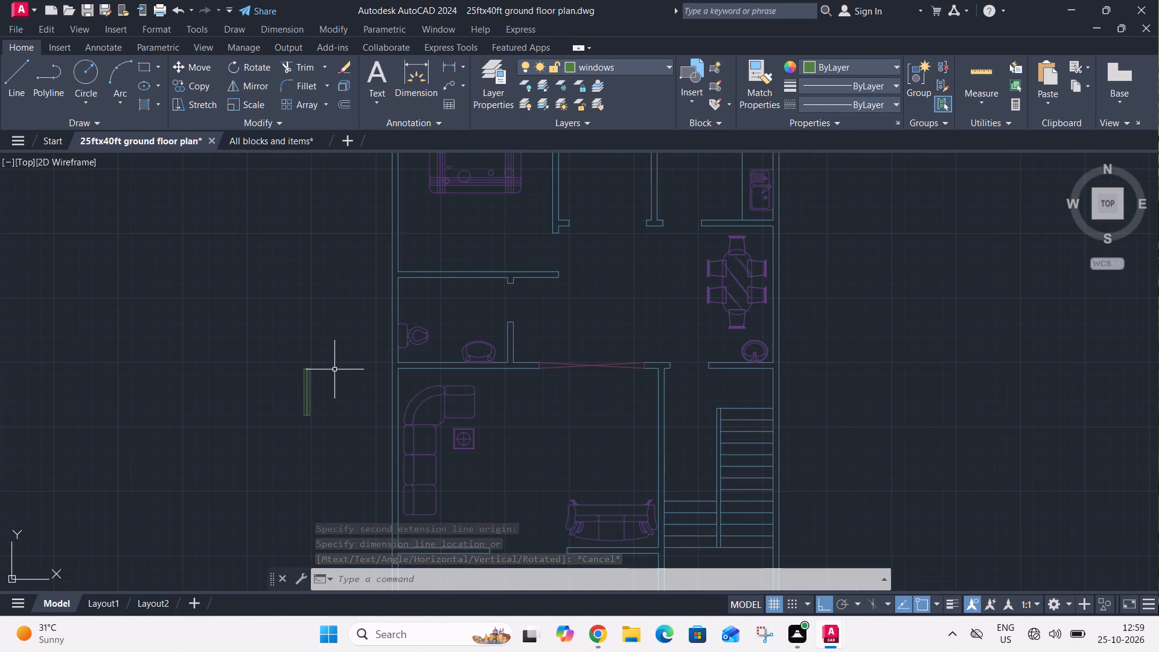
pyautogui.click(329, 353)
pyautogui.click(287, 431)
pyautogui.press('c')
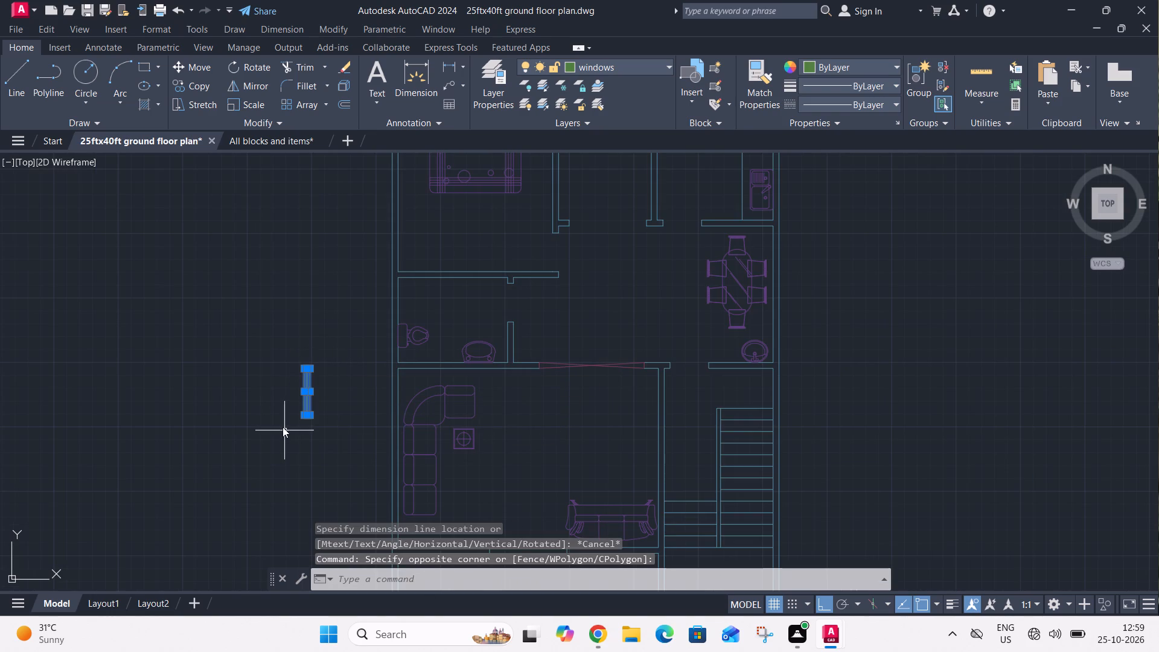
pyautogui.press('o')
pyautogui.press('space')
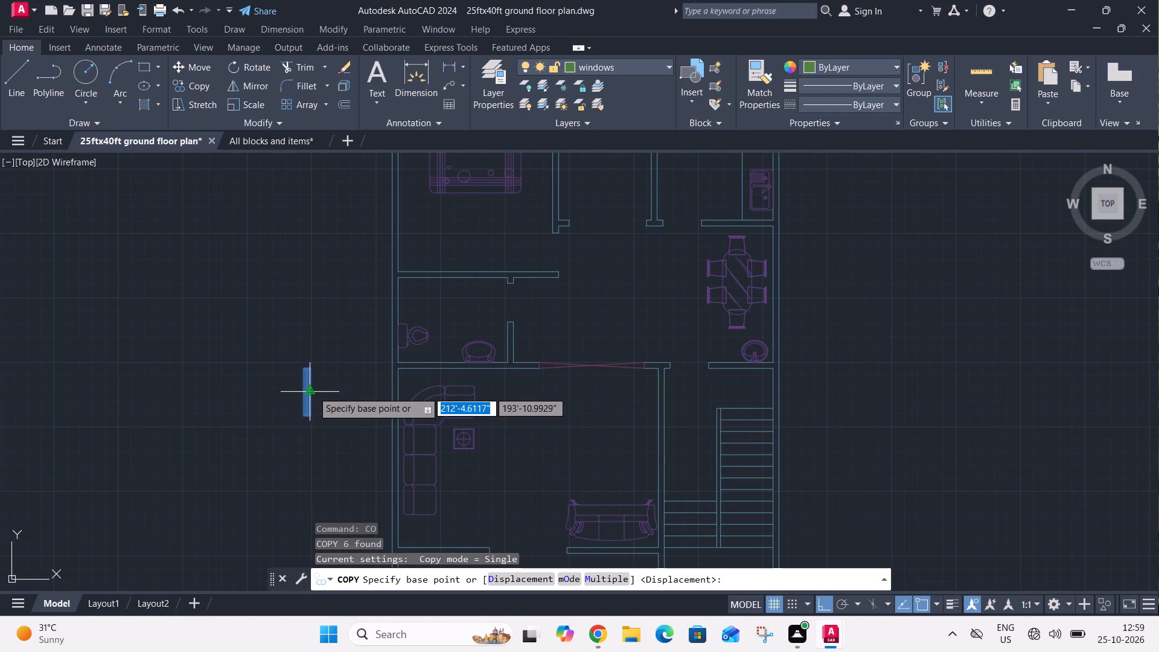
pyautogui.click(313, 391)
pyautogui.scroll(-2, 340, 363)
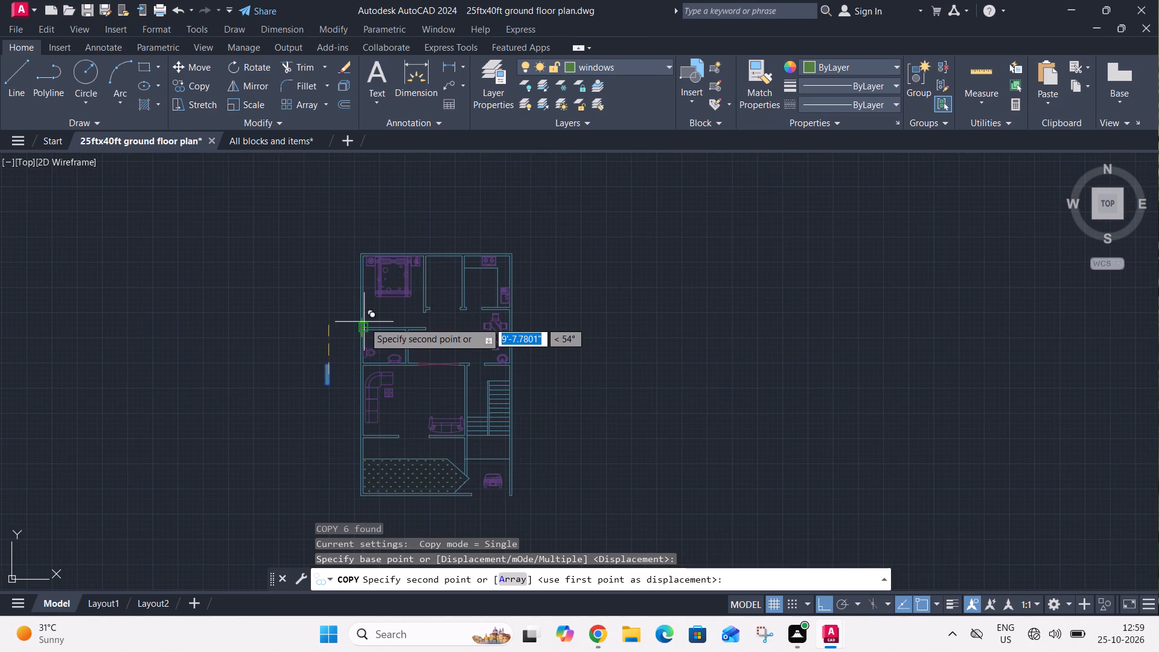
pyautogui.press('F8')
pyautogui.scroll(4, 363, 269)
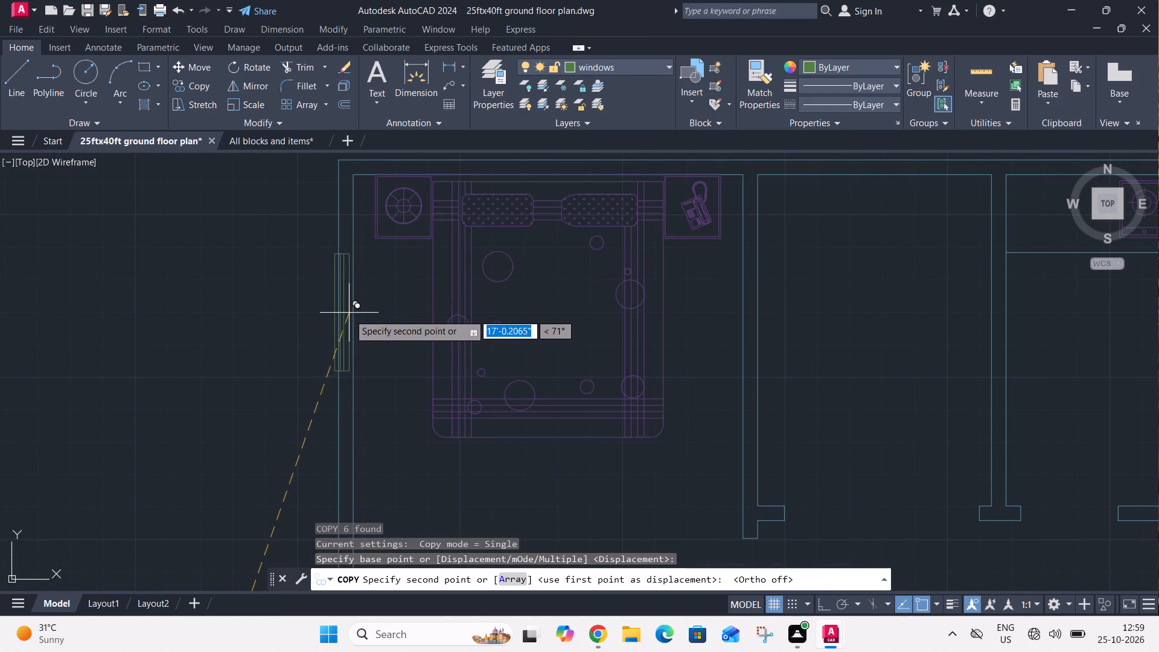
pyautogui.scroll(-2, 349, 357)
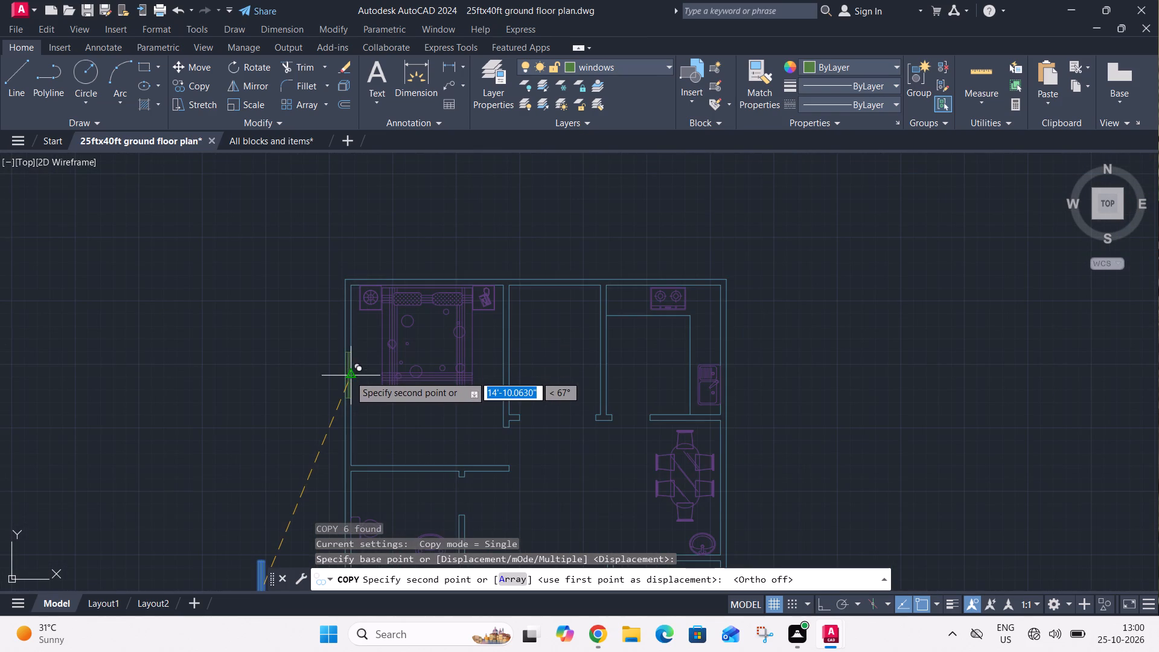
pyautogui.click(350, 376)
# Copy the vertical window symbol by its long side's midpoint into the bedroom's east wall and the kitchen's west wall.
pyautogui.moveTo(286, 417); pyautogui.dragTo(286, 270, button='middle')
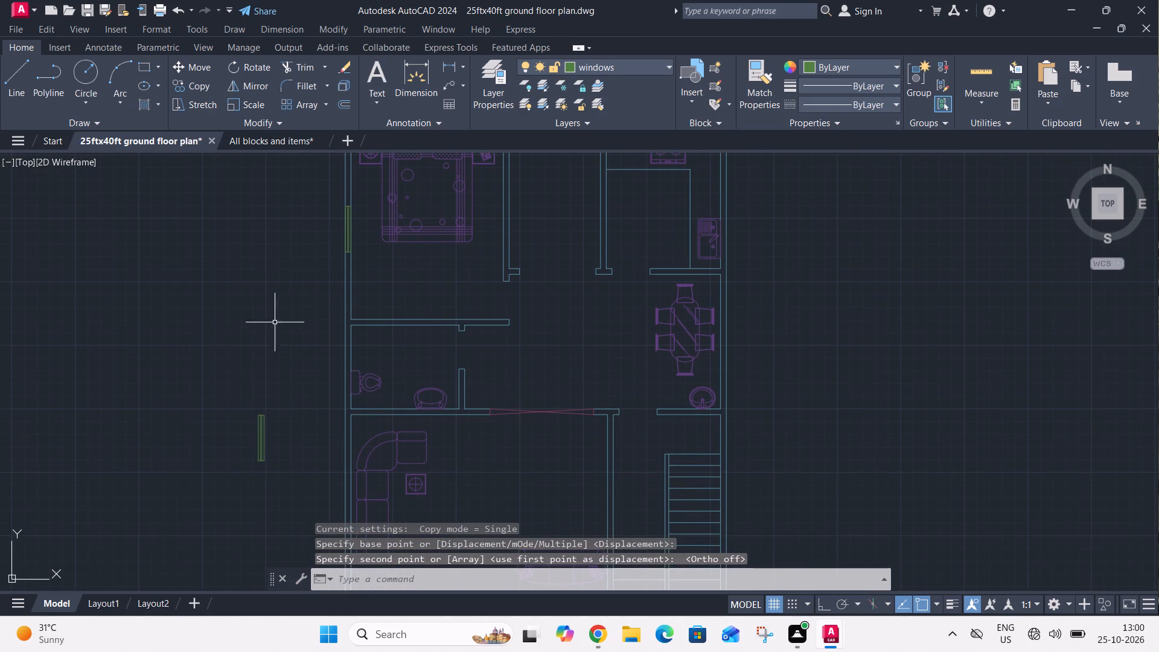
pyautogui.click(205, 361)
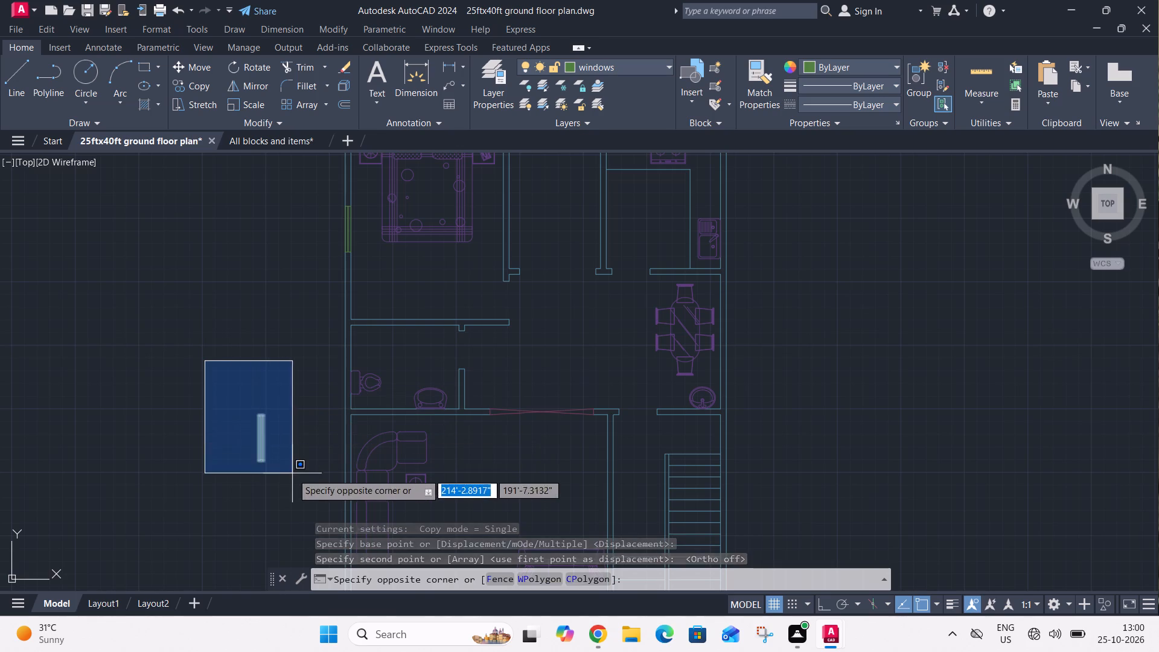
pyautogui.click(293, 477)
pyautogui.press('c')
pyautogui.press('o')
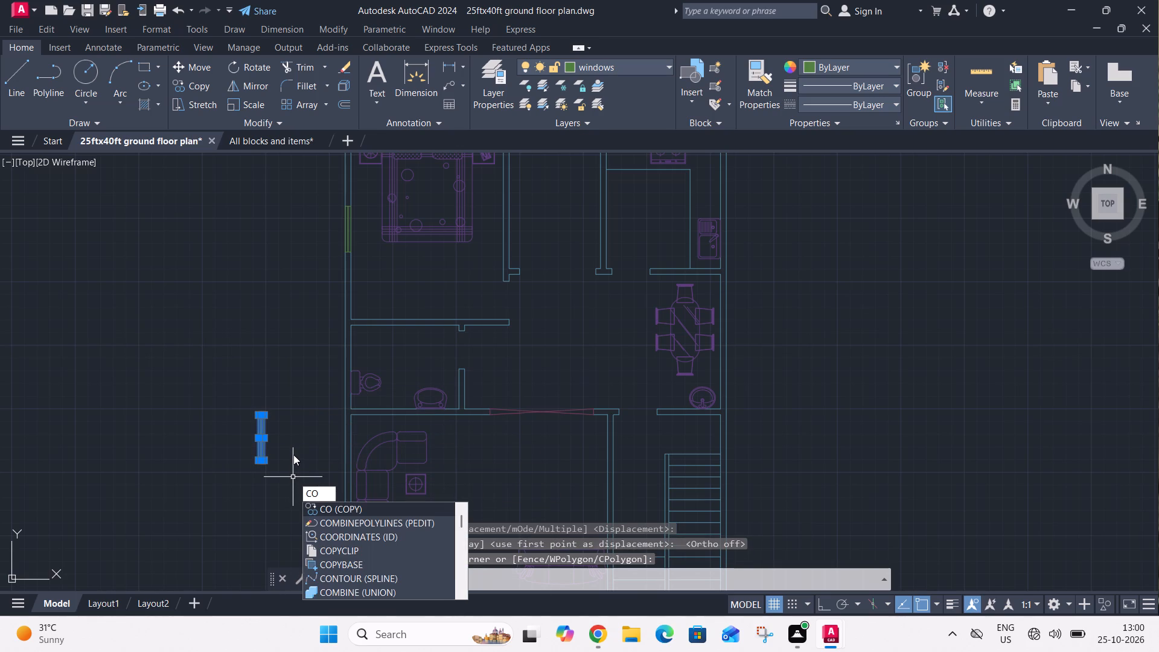
pyautogui.press('space')
pyautogui.press('m')
pyautogui.press('space')
pyautogui.click(266, 439)
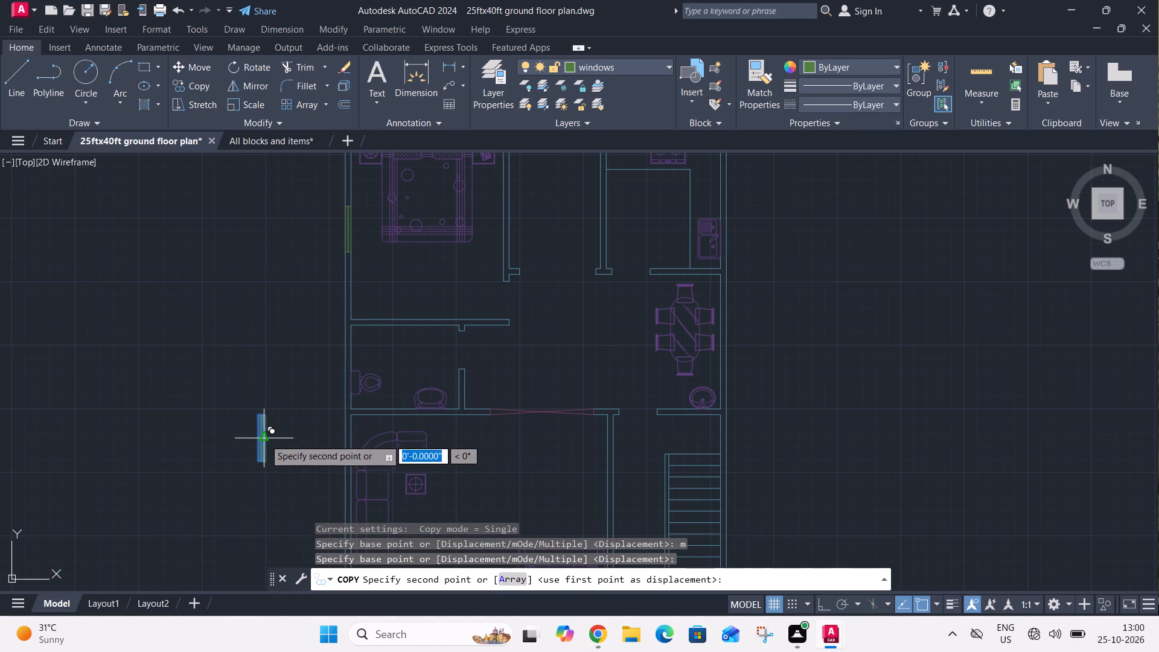
pyautogui.scroll(-2, 270, 421)
pyautogui.scroll(3, 359, 331)
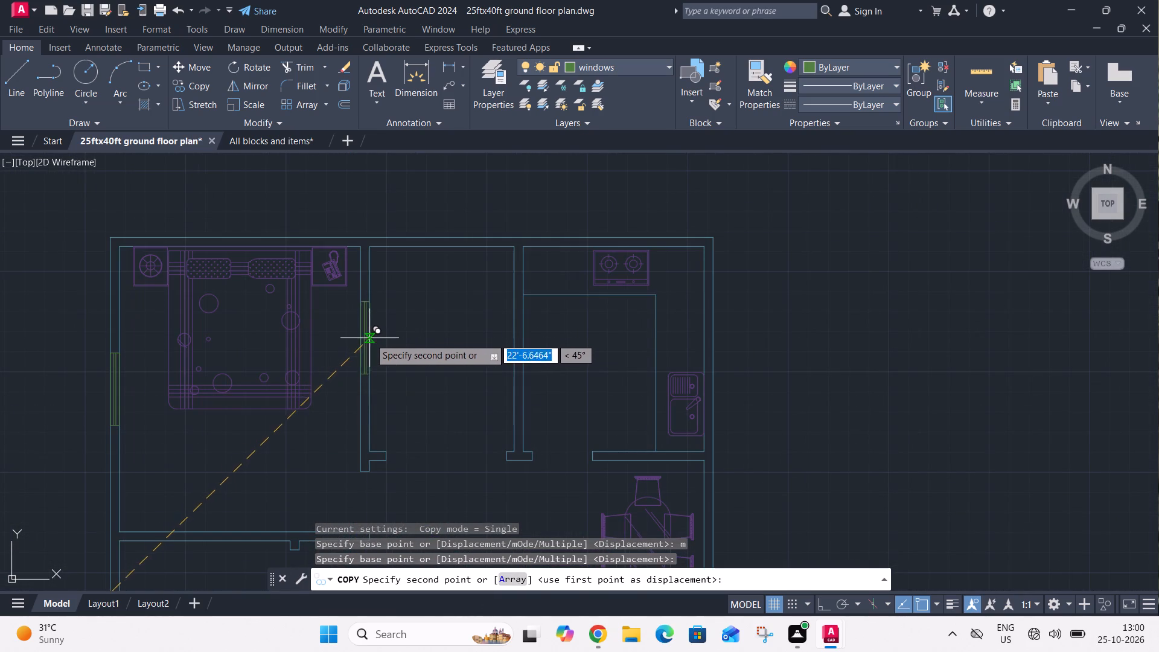
pyautogui.click(368, 348)
pyautogui.scroll(-1, 429, 333)
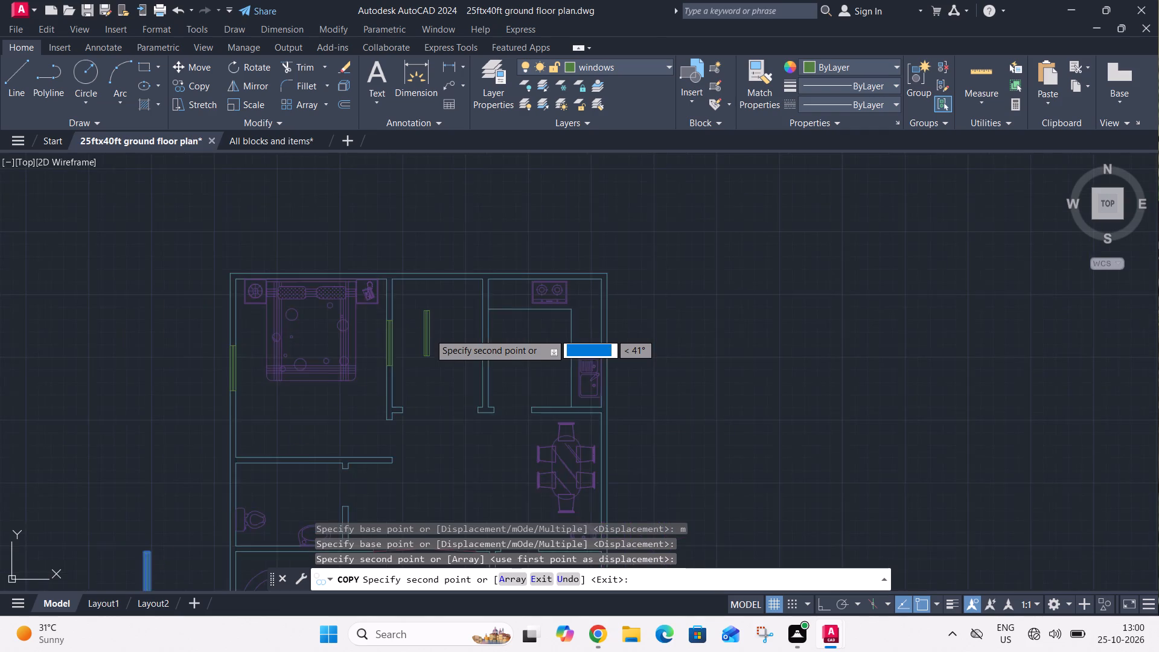
pyautogui.scroll(-1, 429, 333)
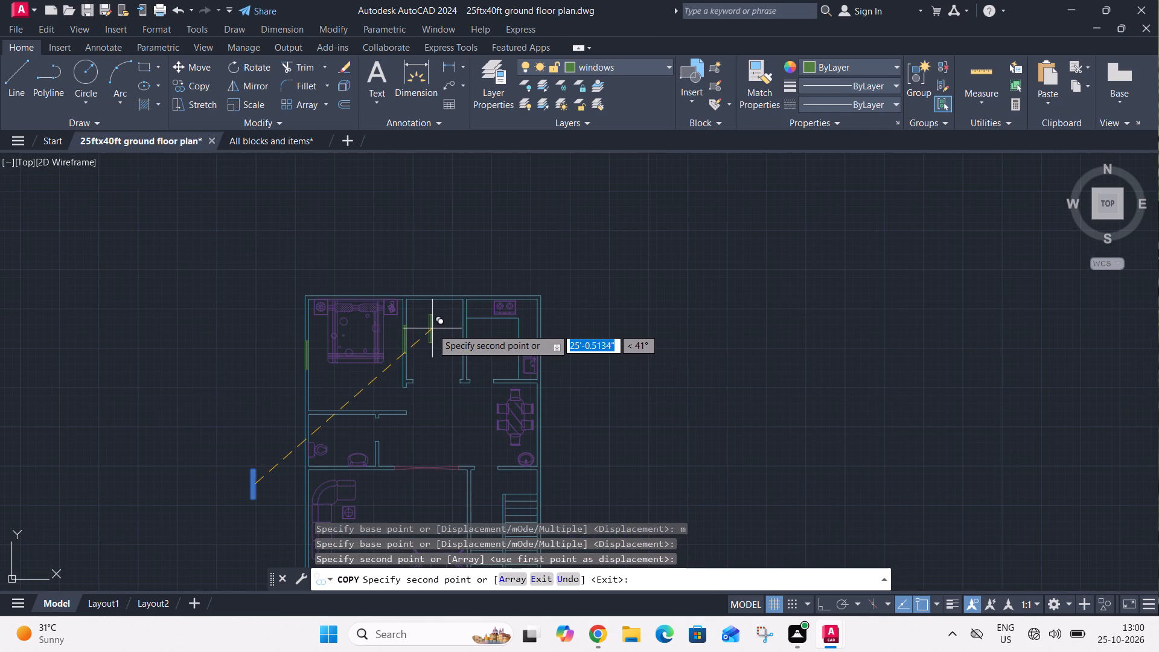
pyautogui.scroll(3, 474, 339)
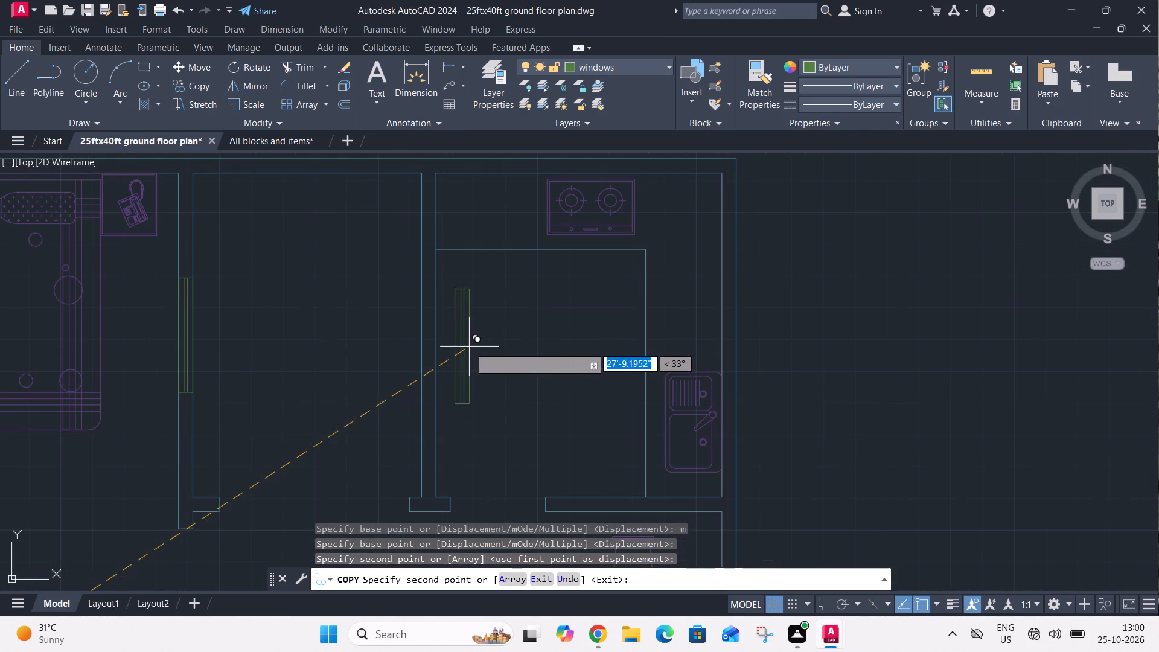
pyautogui.click(436, 340)
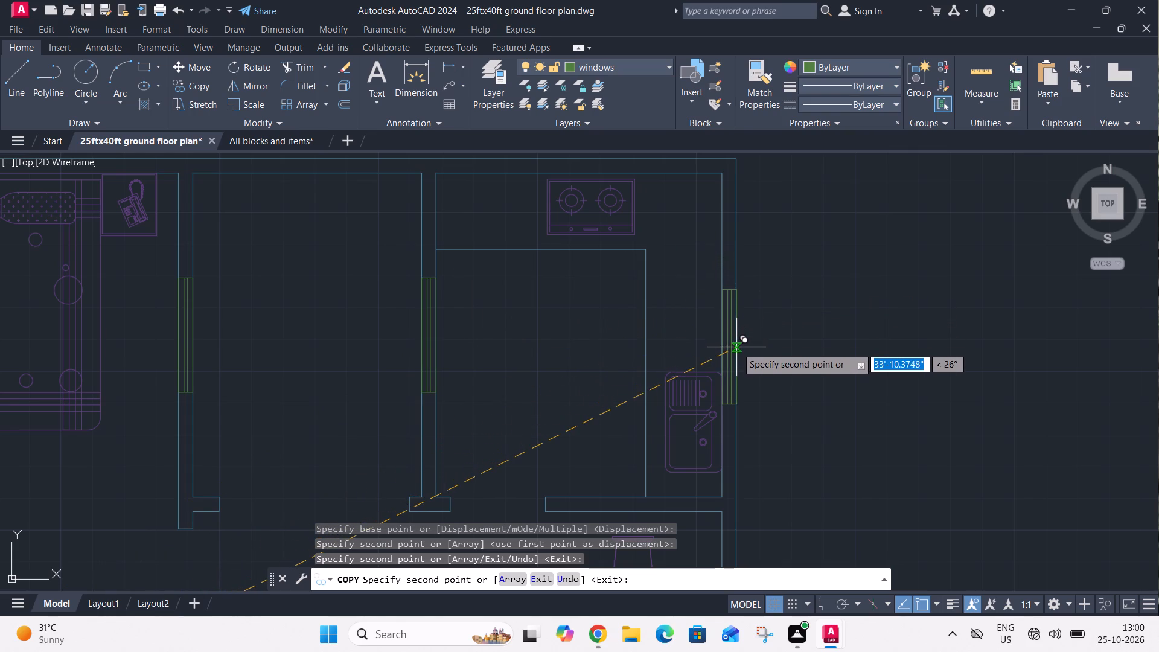
# Place further window copies in the east outer wall beside the kitchen sink and beside the staircase.
pyautogui.click(736, 347)
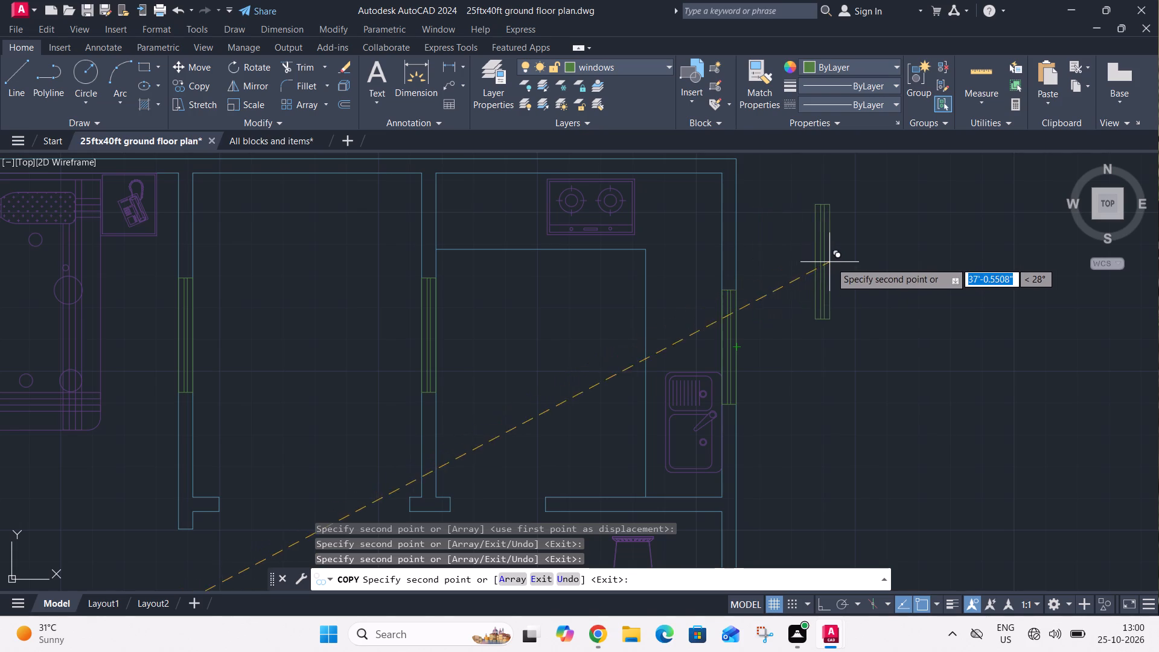
pyautogui.scroll(-3, 831, 262)
pyautogui.scroll(2, 812, 473)
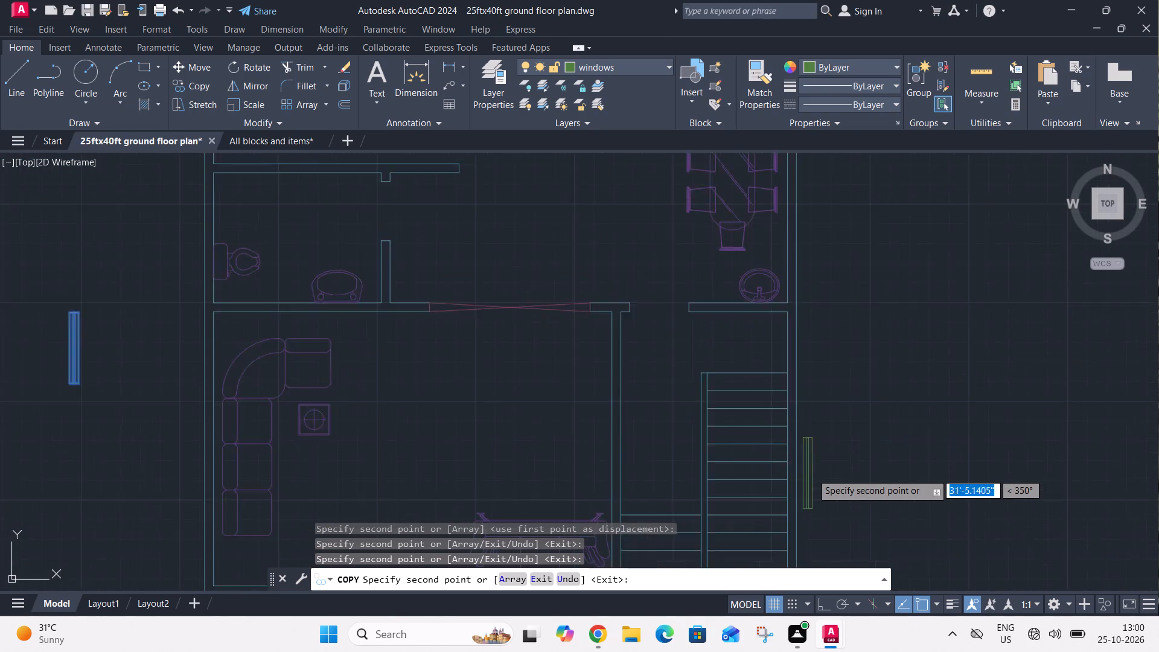
pyautogui.scroll(1, 812, 473)
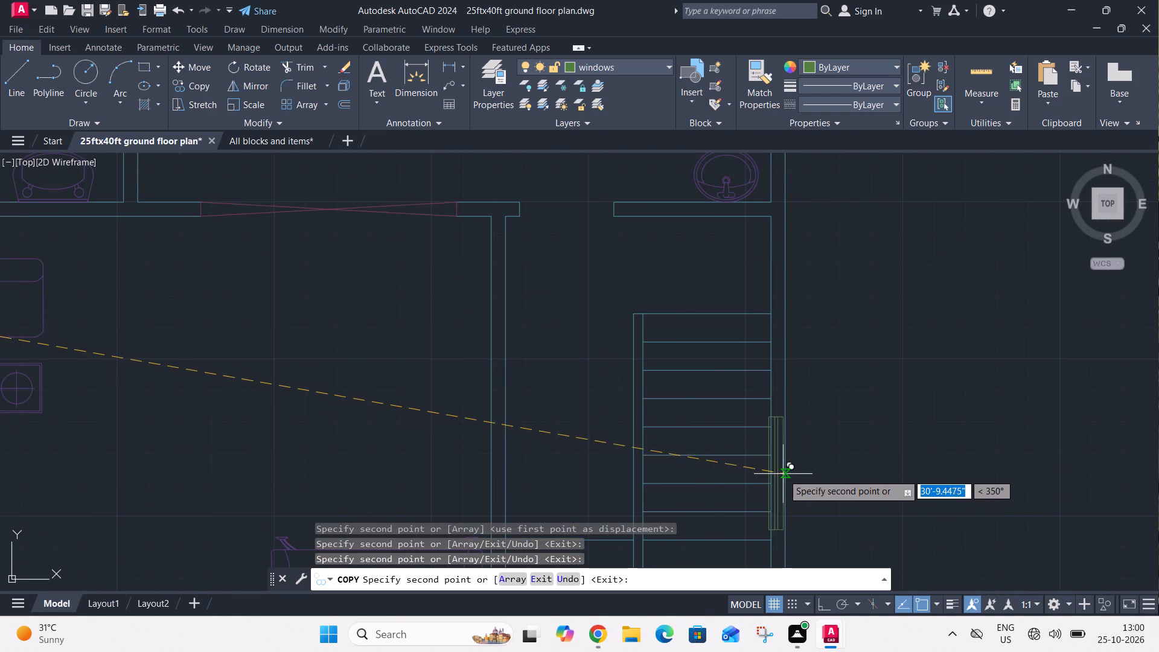
pyautogui.click(790, 461)
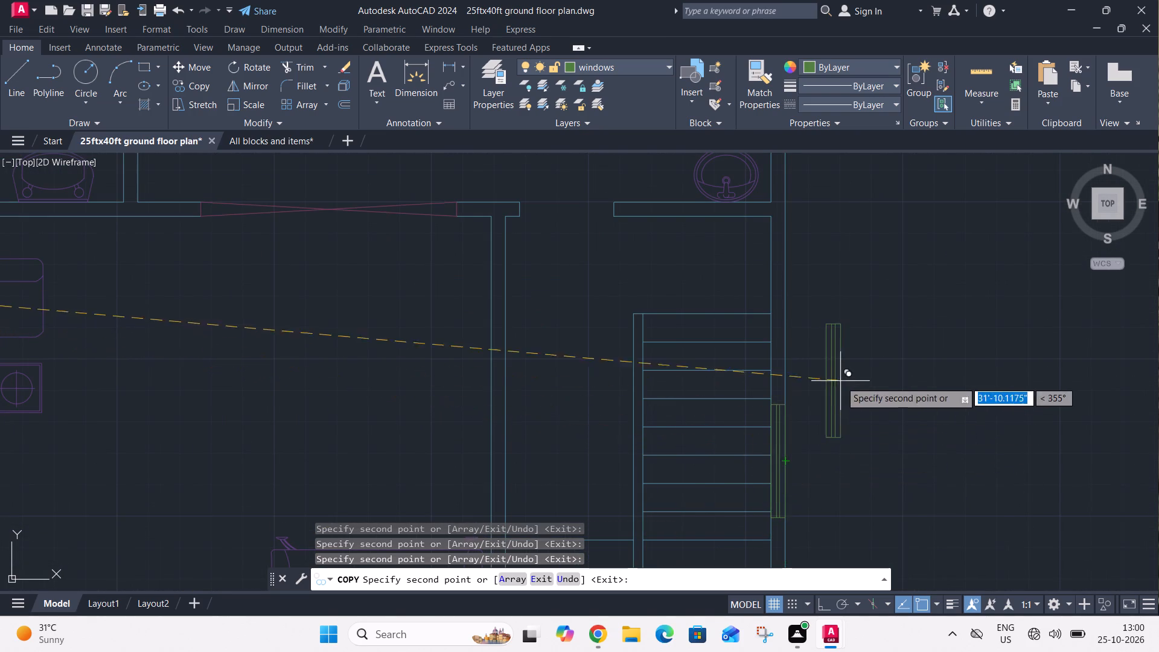
pyautogui.scroll(-4, 854, 332)
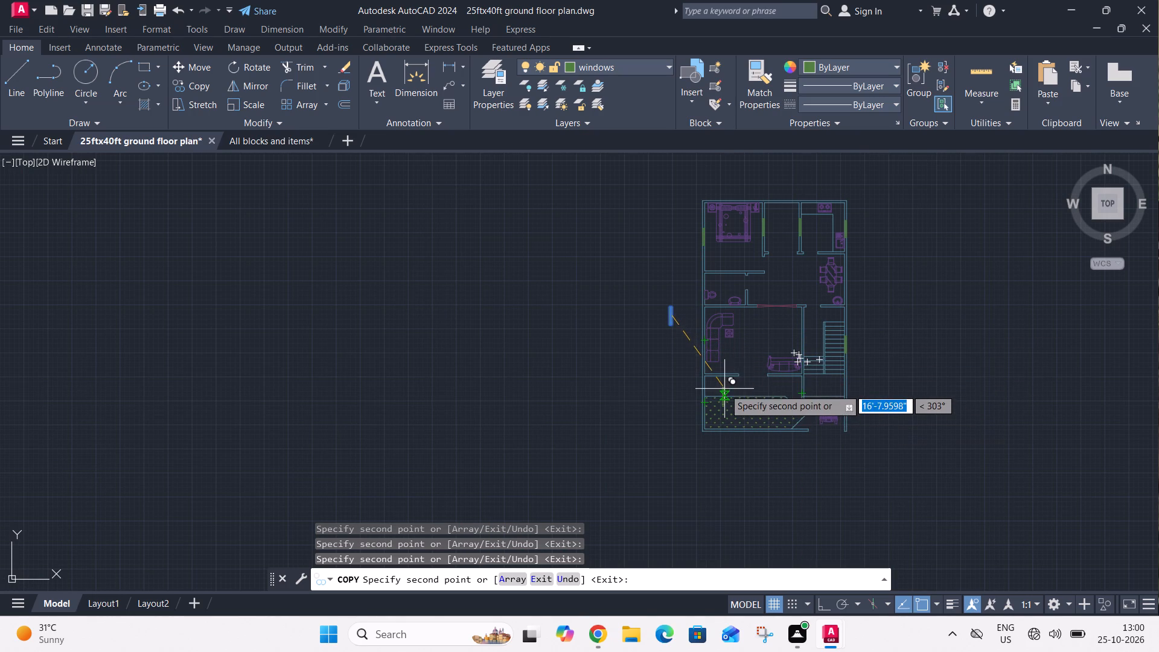
pyautogui.press('Escape')
# Rotate the original window symbol outside the plan 90° about its lower end so it lies horizontally.
pyautogui.scroll(3, 677, 309)
pyautogui.moveTo(609, 282); pyautogui.dragTo(621, 290)
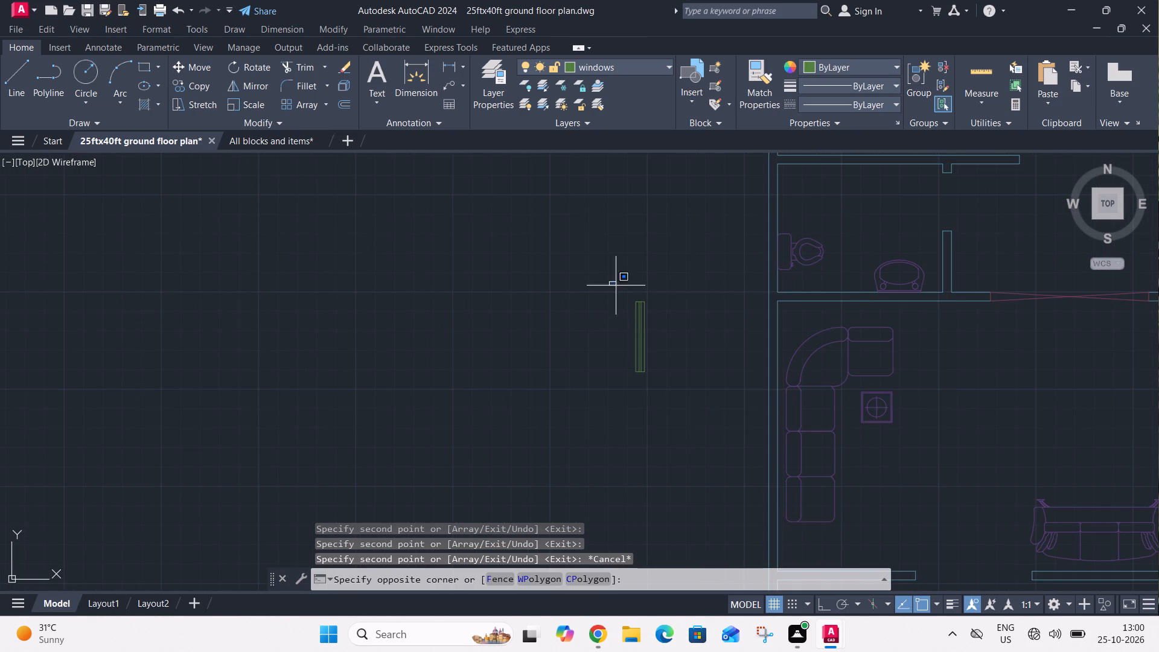
pyautogui.click(709, 420)
pyautogui.press('r')
pyautogui.press('o')
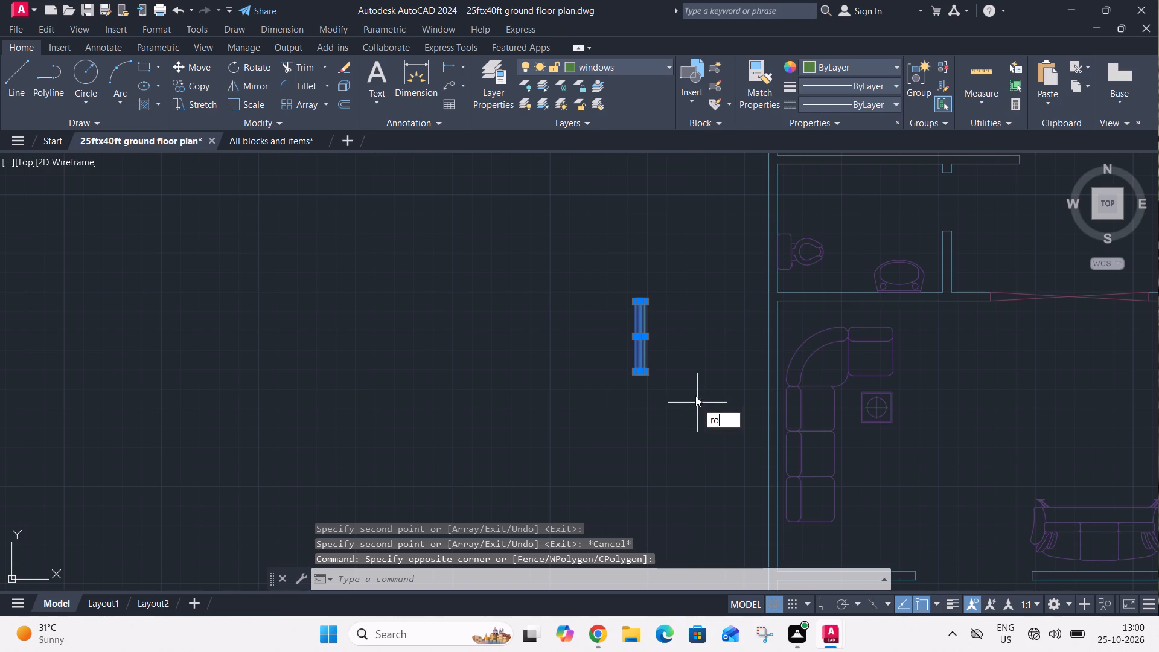
pyautogui.press('space')
pyautogui.click(648, 369)
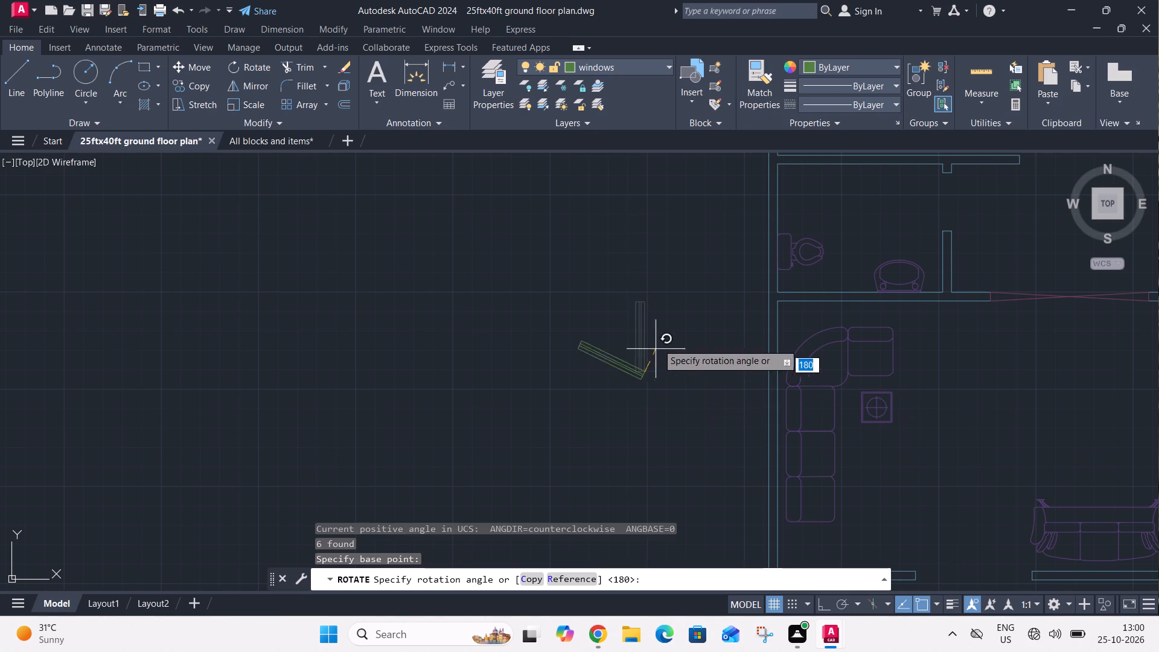
pyautogui.press('F8')
pyautogui.click(648, 270)
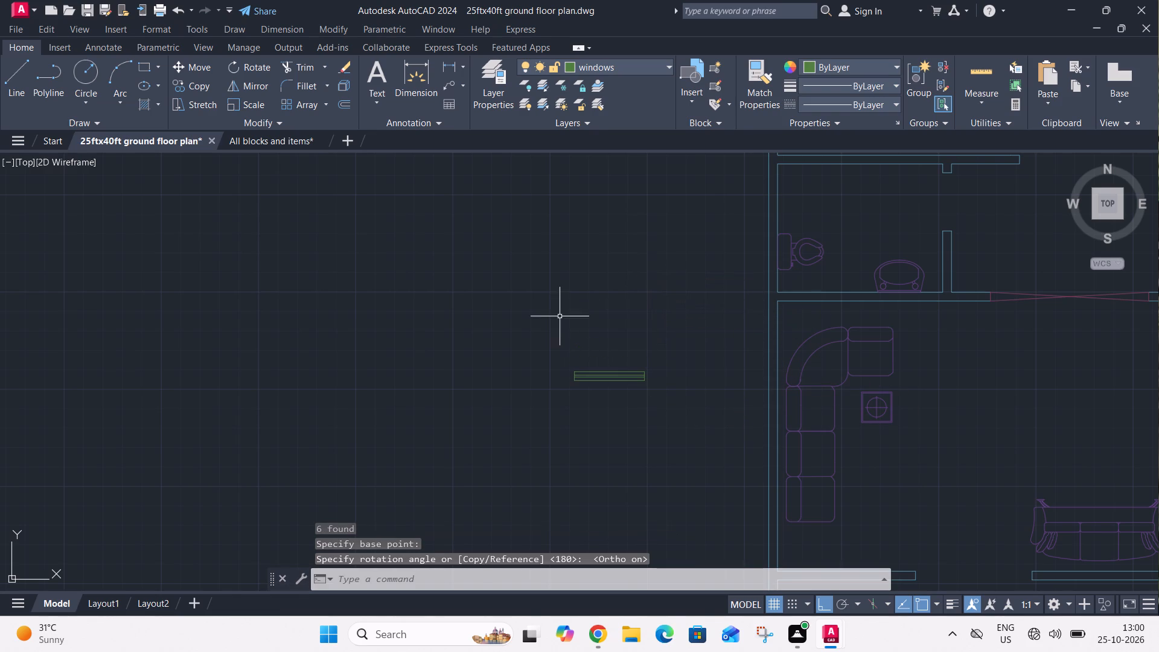
# Copy the horizontal window symbol by its lower side's midpoint into the north outer wall behind the bed and behind the stove.
pyautogui.click(557, 317)
pyautogui.click(668, 409)
pyautogui.press('c')
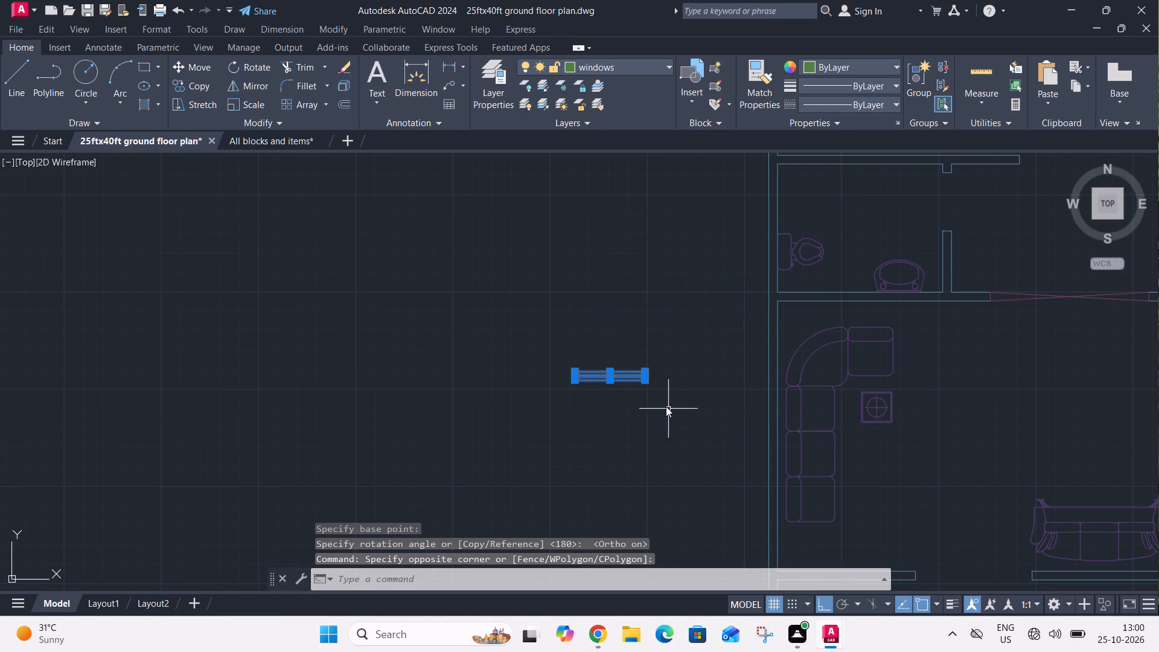
pyautogui.press('o')
pyautogui.press('space')
pyautogui.press('m')
pyautogui.press('space')
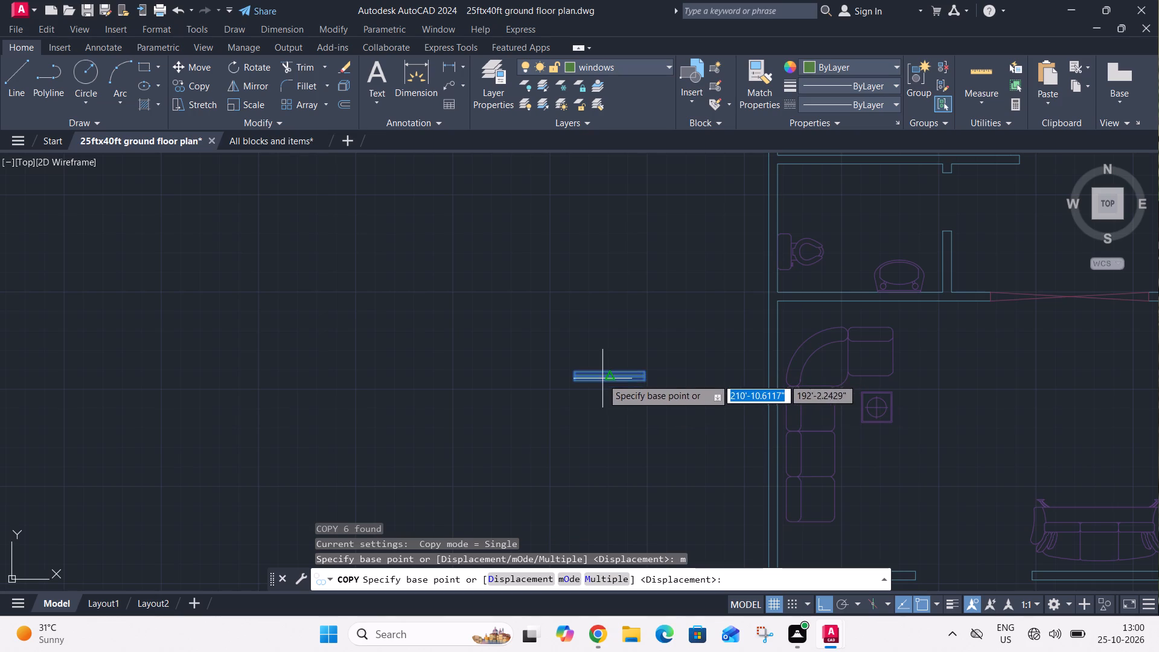
pyautogui.click(608, 382)
pyautogui.scroll(-1, 622, 320)
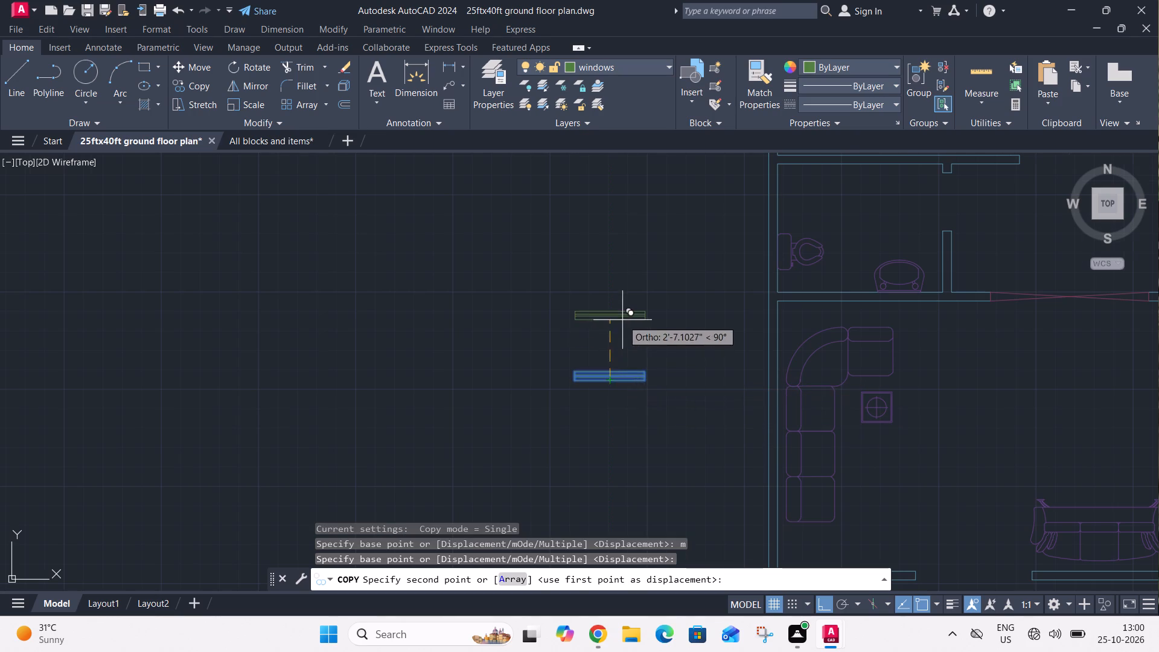
pyautogui.scroll(-1, 622, 320)
pyautogui.moveTo(731, 203); pyautogui.dragTo(732, 203, button='middle')
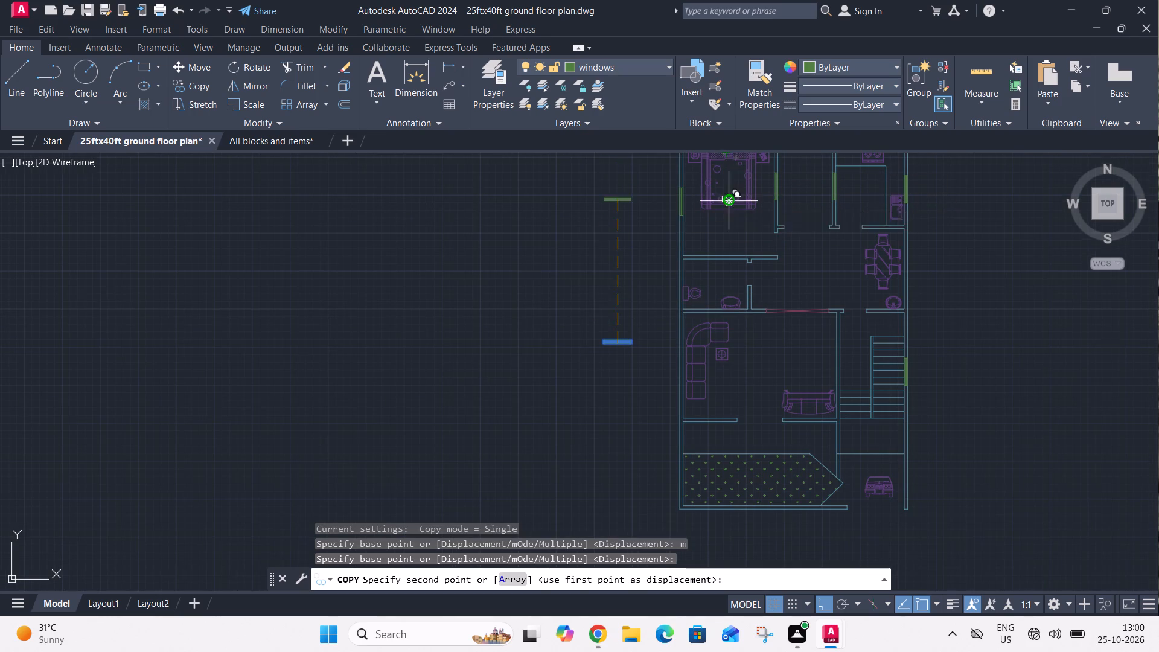
pyautogui.moveTo(732, 203); pyautogui.dragTo(683, 452, button='middle')
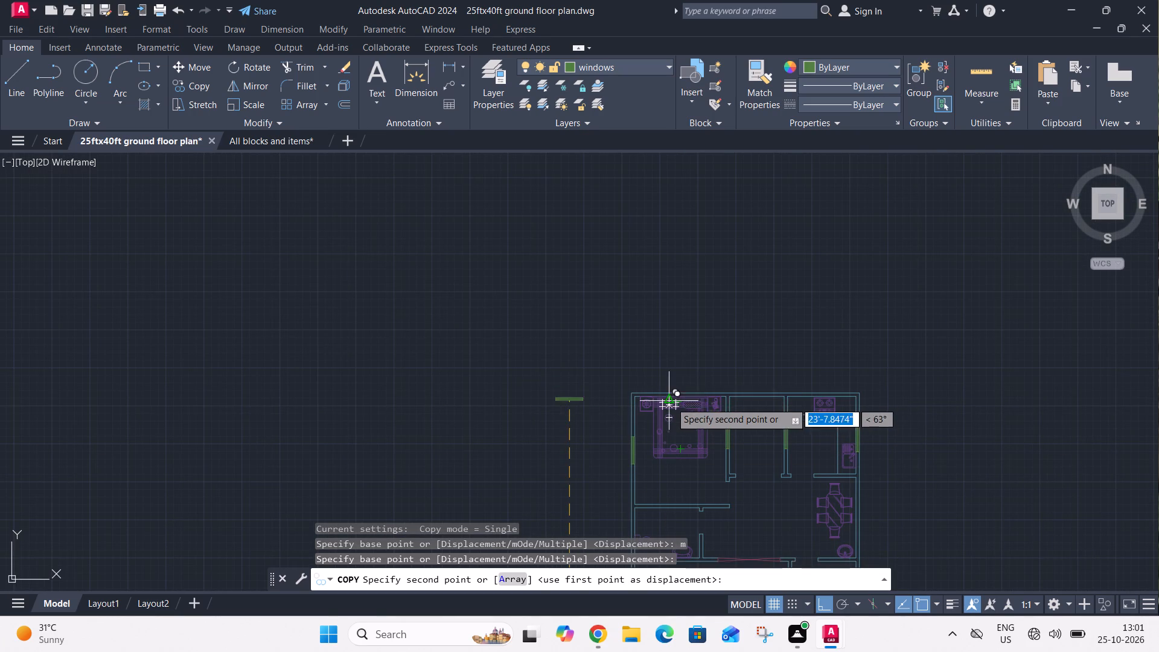
pyautogui.scroll(3, 671, 402)
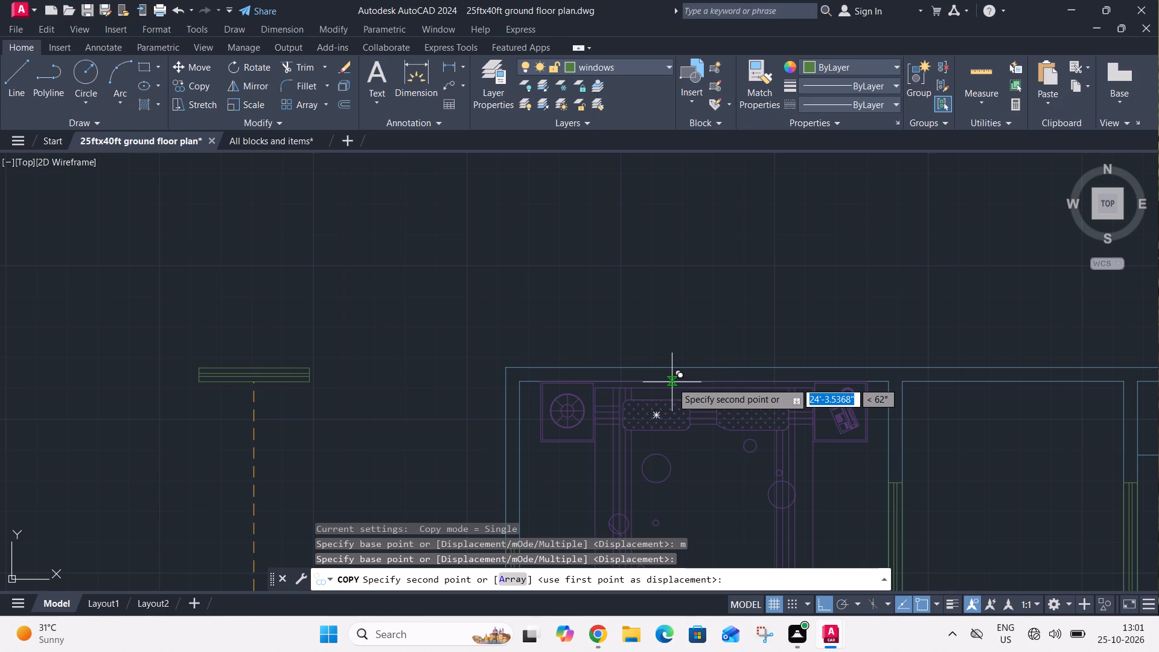
pyautogui.click(688, 381)
pyautogui.scroll(-2, 691, 365)
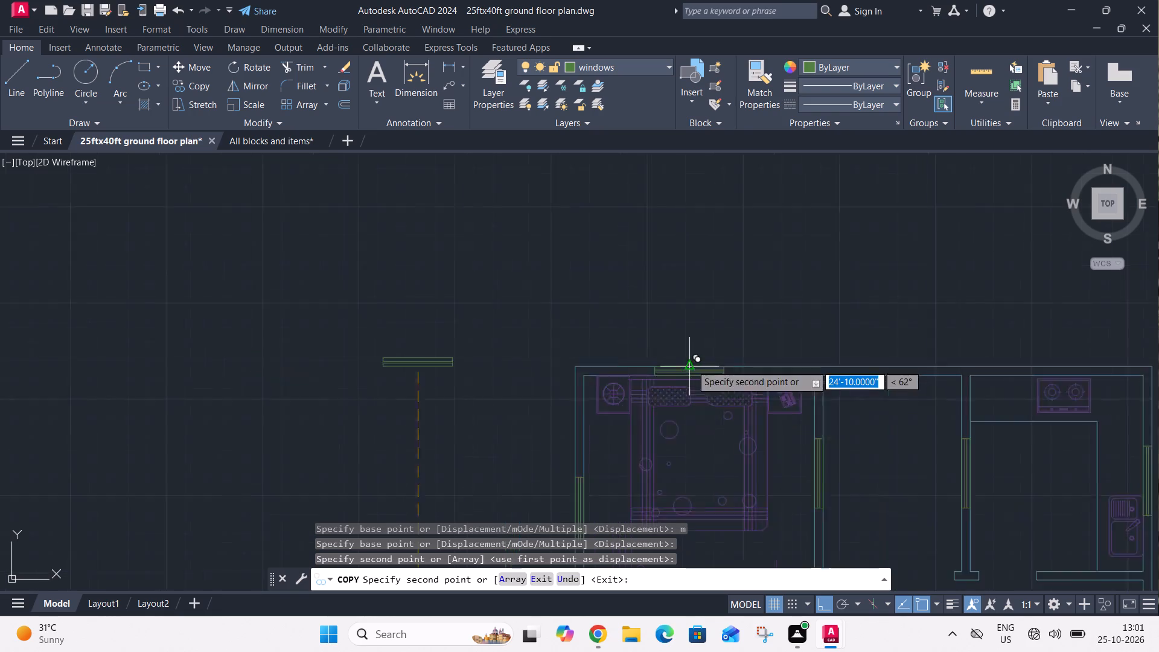
pyautogui.scroll(-1, 691, 365)
pyautogui.scroll(2, 773, 367)
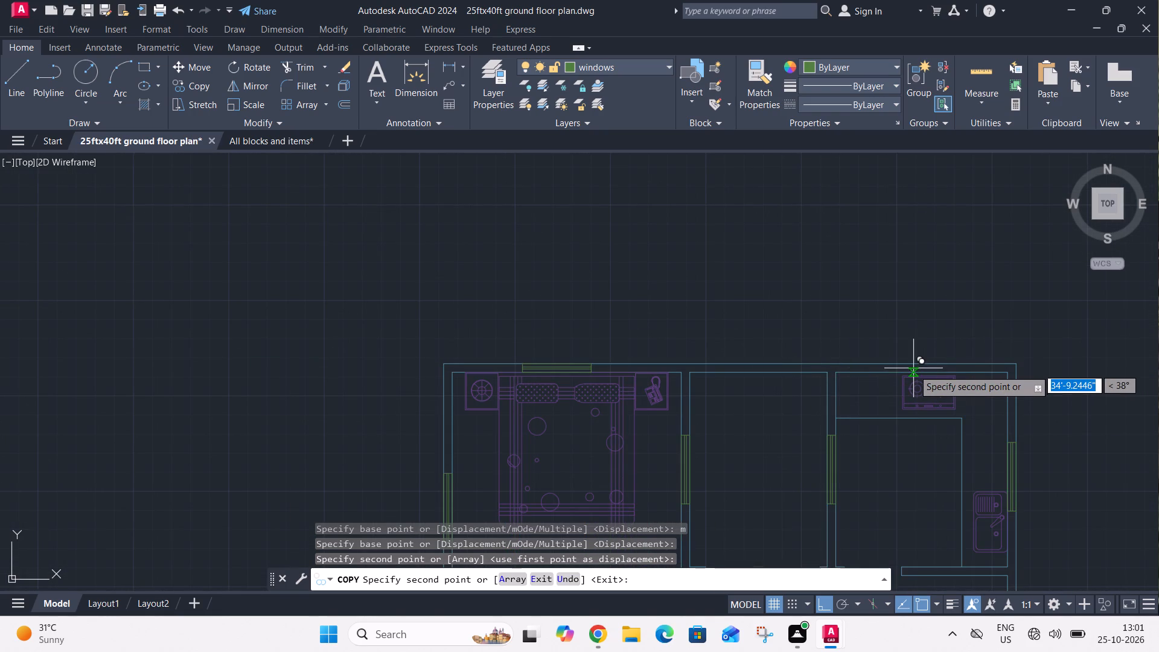
pyautogui.click(914, 372)
# Place another copy of the horizontal window in the south boundary wall below the lawn.
pyautogui.scroll(-3, 915, 318)
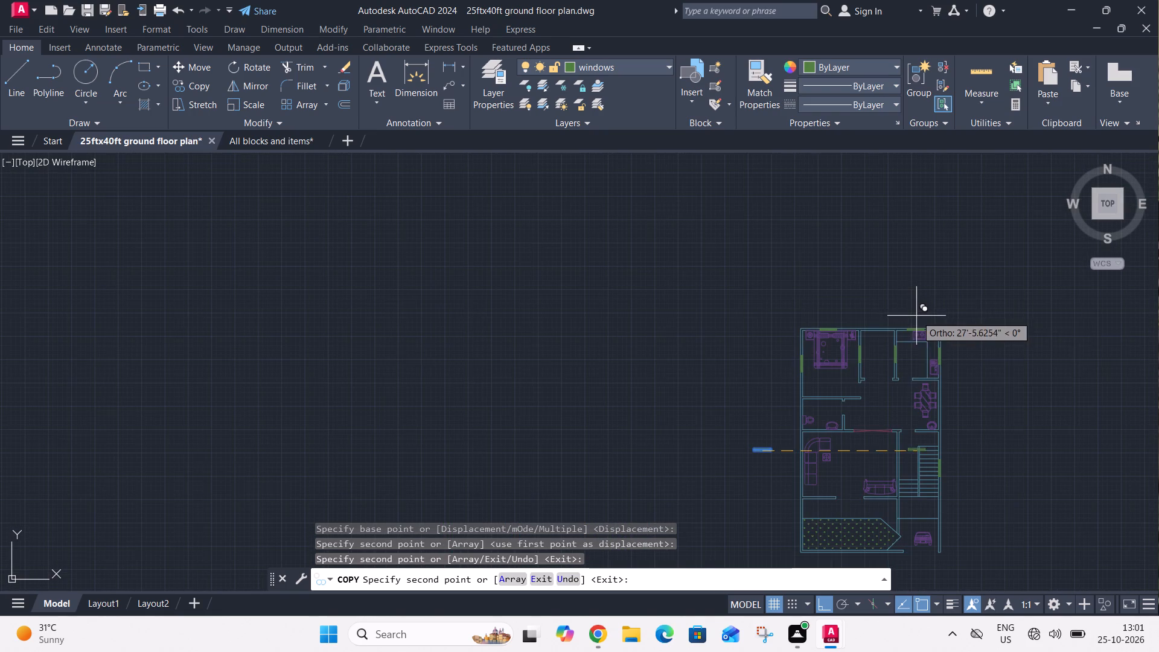
pyautogui.moveTo(864, 487); pyautogui.dragTo(744, 389, button='middle')
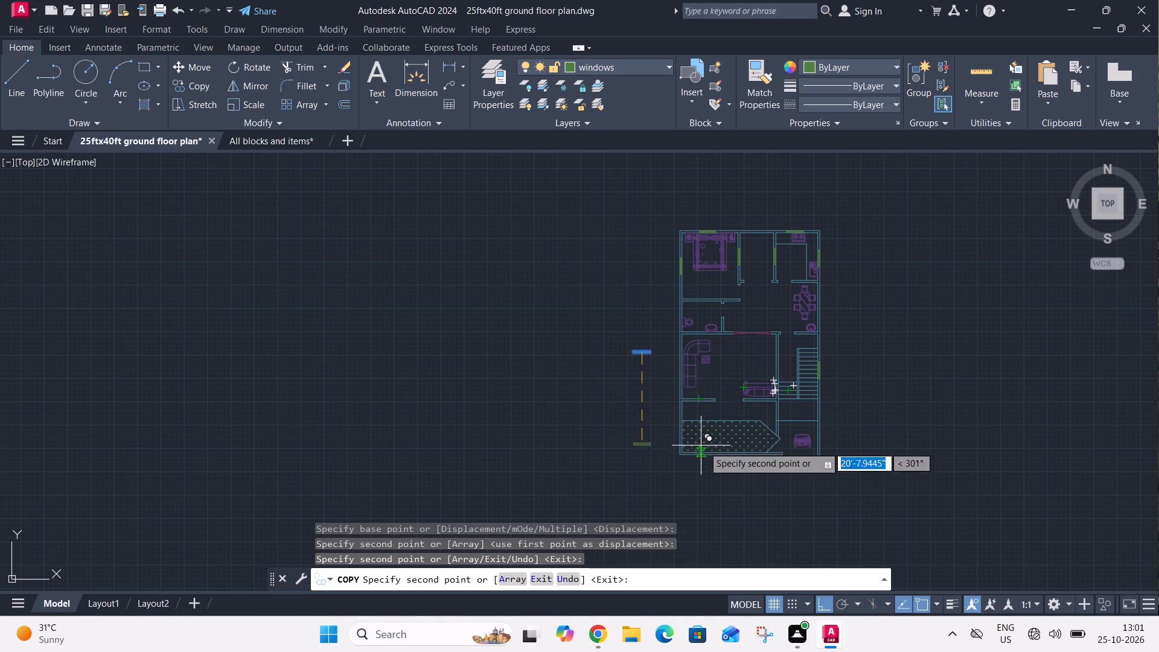
pyautogui.scroll(4, 723, 452)
pyautogui.click(735, 467)
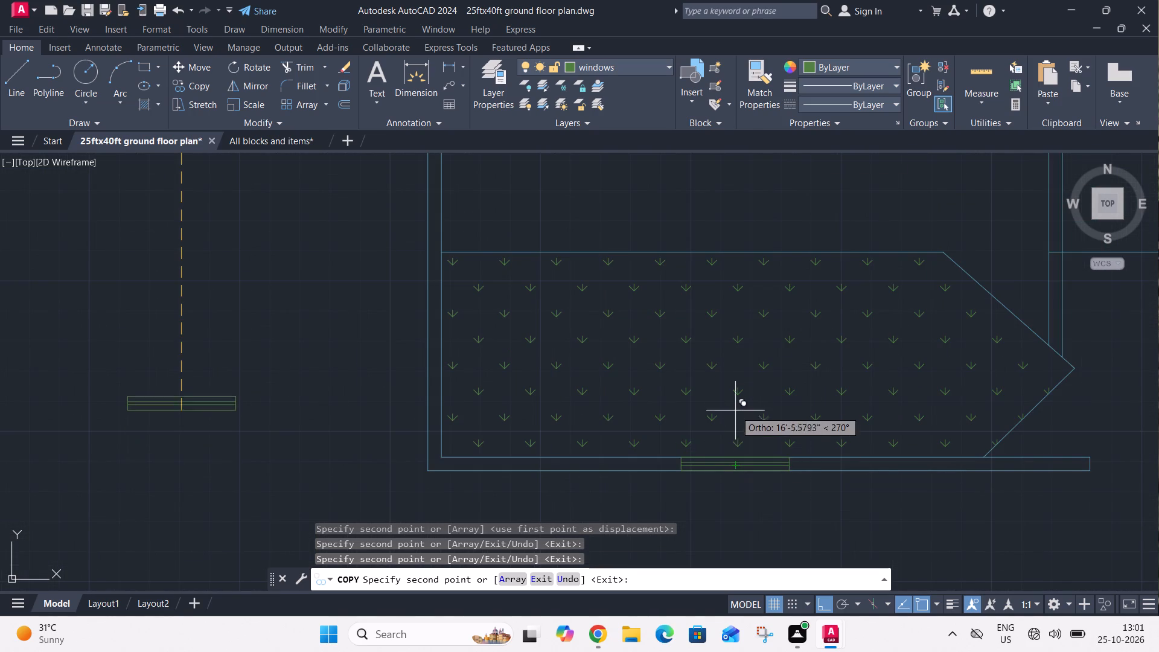
pyautogui.scroll(-2, 735, 400)
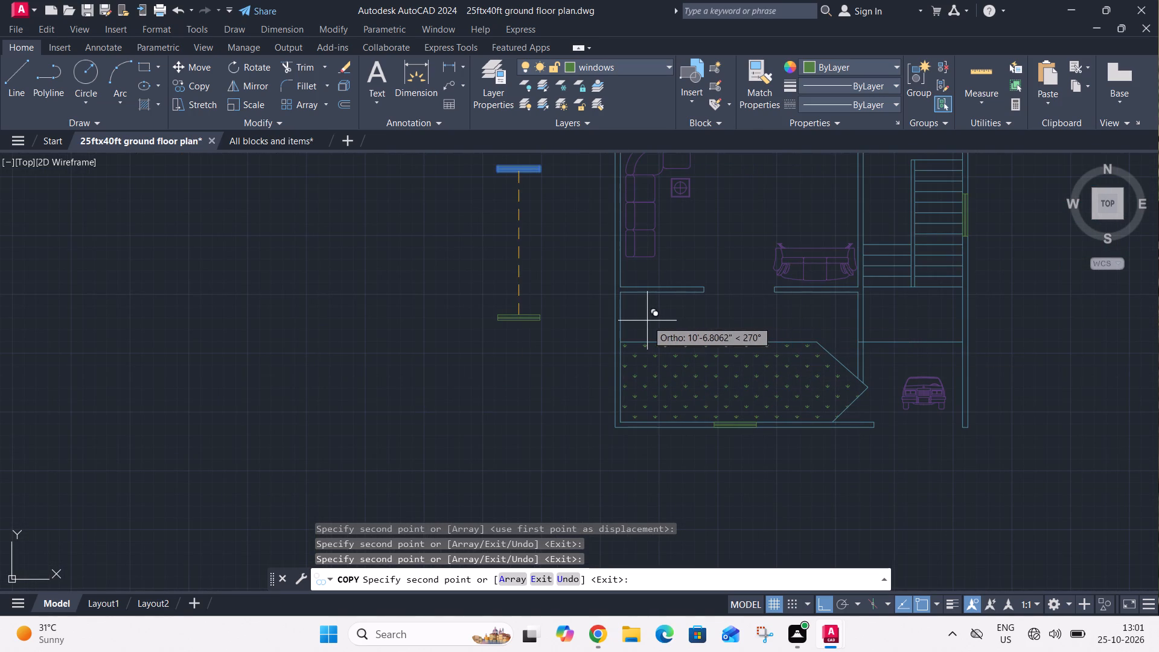
pyautogui.press('Escape')
# Stretch the west end of the horizontal window symbol outside the plan outward by 1'.
pyautogui.moveTo(554, 226); pyautogui.dragTo(522, 376, button='middle')
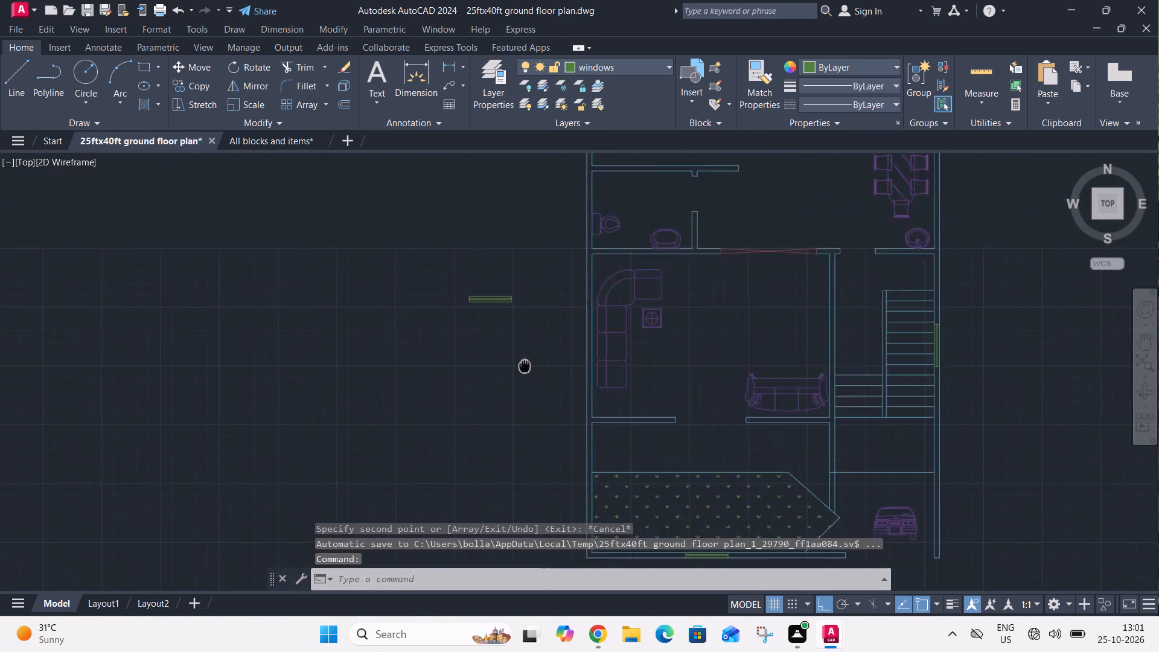
pyautogui.moveTo(522, 376); pyautogui.dragTo(512, 412, button='middle')
pyautogui.scroll(2, 453, 359)
pyautogui.write('s')
pyautogui.press('space')
pyautogui.click(491, 324)
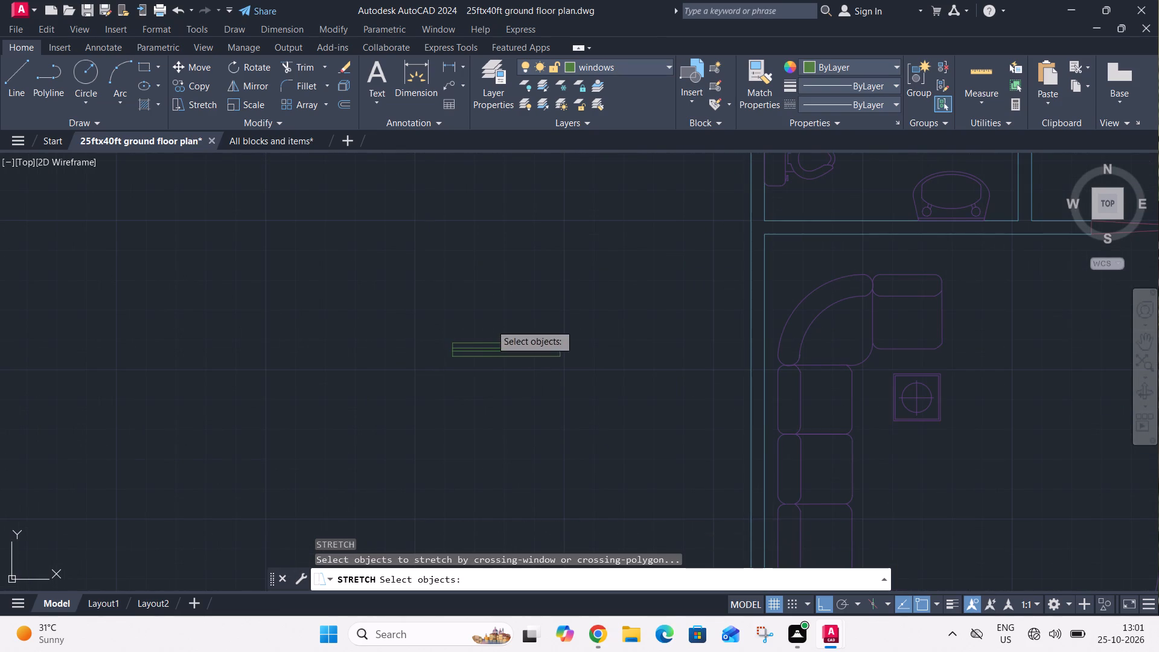
pyautogui.click(438, 401)
pyautogui.press('space')
pyautogui.click(455, 359)
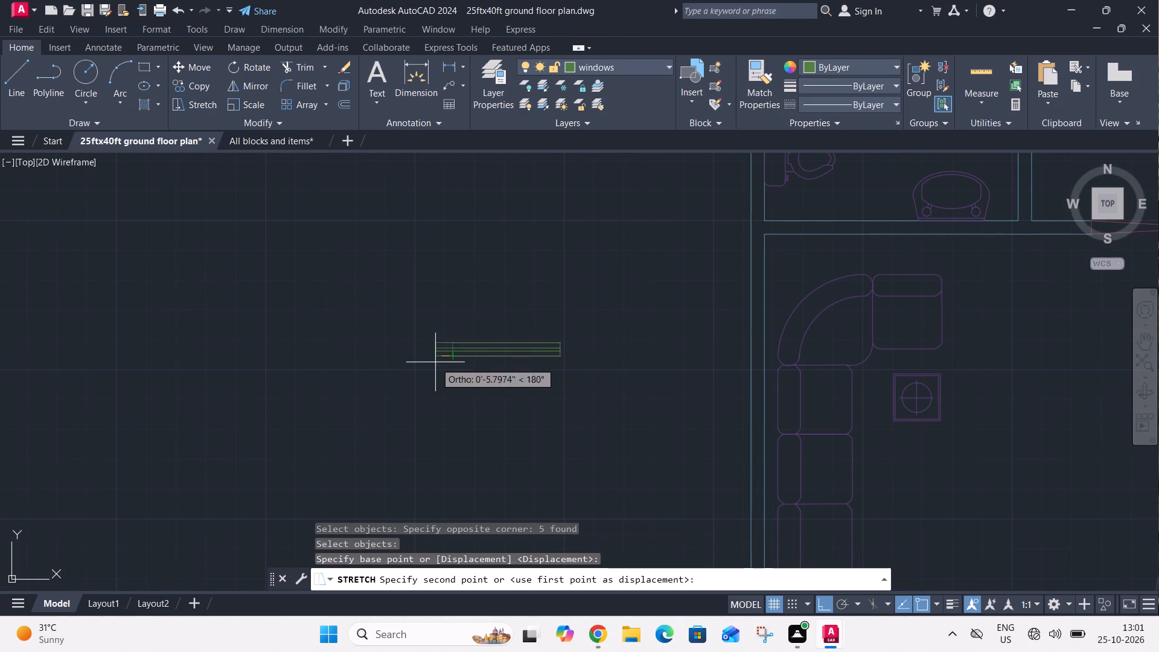
pyautogui.write("1'")
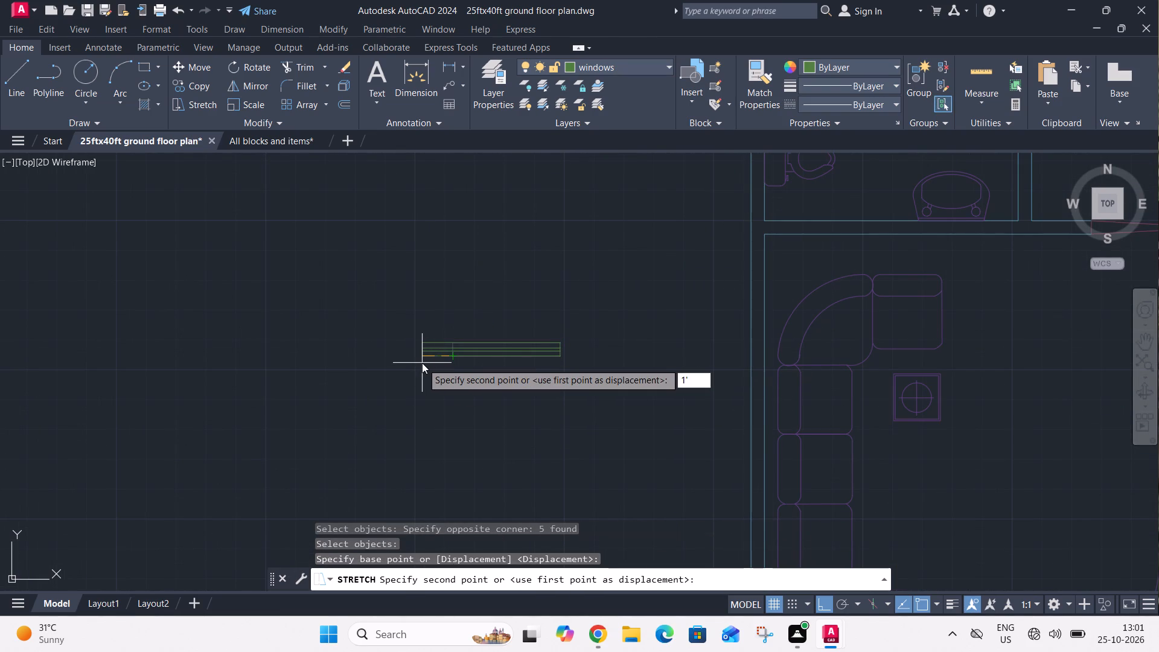
pyautogui.press('Return')
# Select the stretched window symbol outside the plan.
pyautogui.click(398, 335)
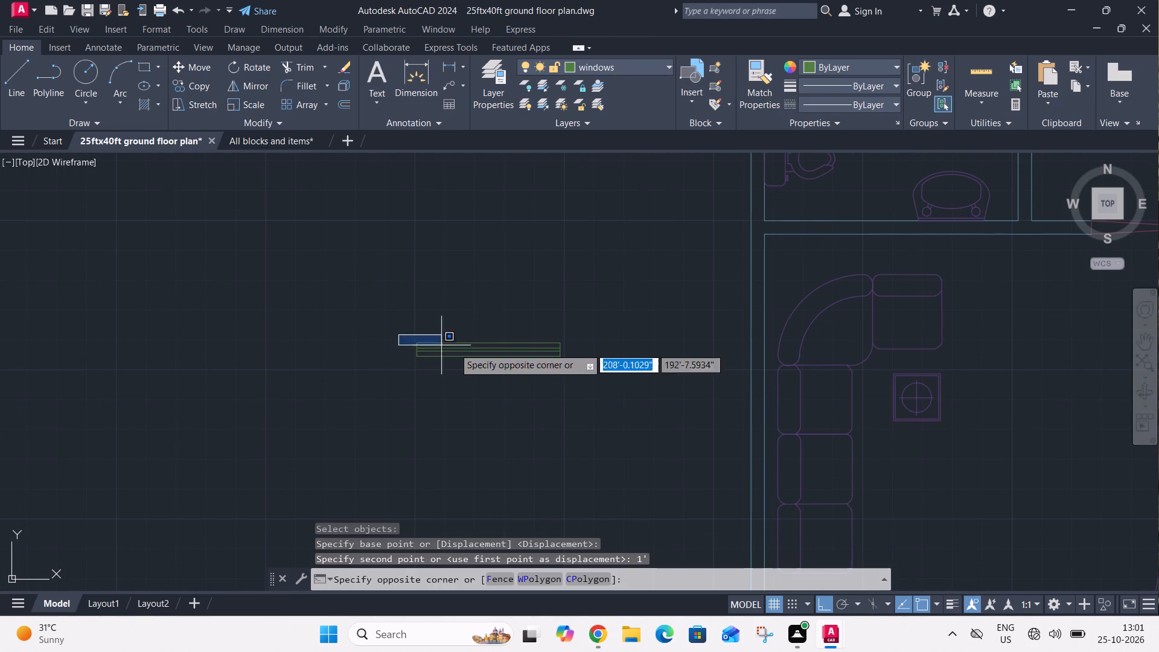
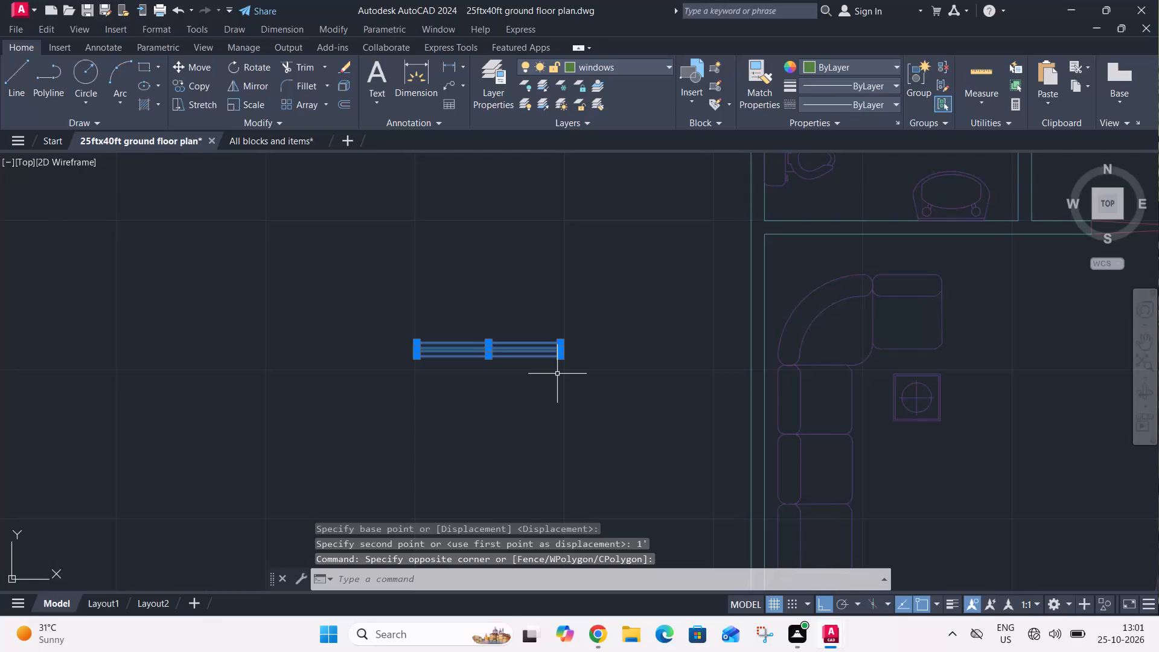
# Rotate the selected window symbol outside the plan to vertical about its lower east corner.
pyautogui.write('ro')
pyautogui.press('space')
pyautogui.click(557, 358)
pyautogui.click(549, 426)
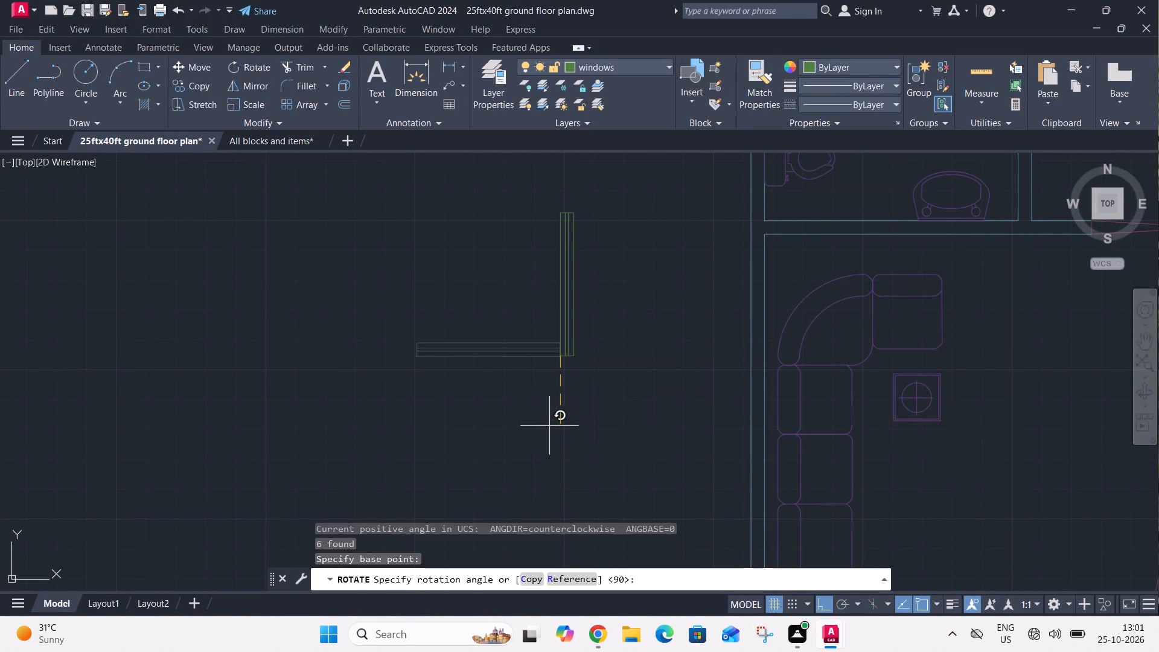
# Copy the vertical window symbol by its east side's midpoint into the west outer wall behind the corner sofa.
pyautogui.click(519, 194)
pyautogui.click(640, 389)
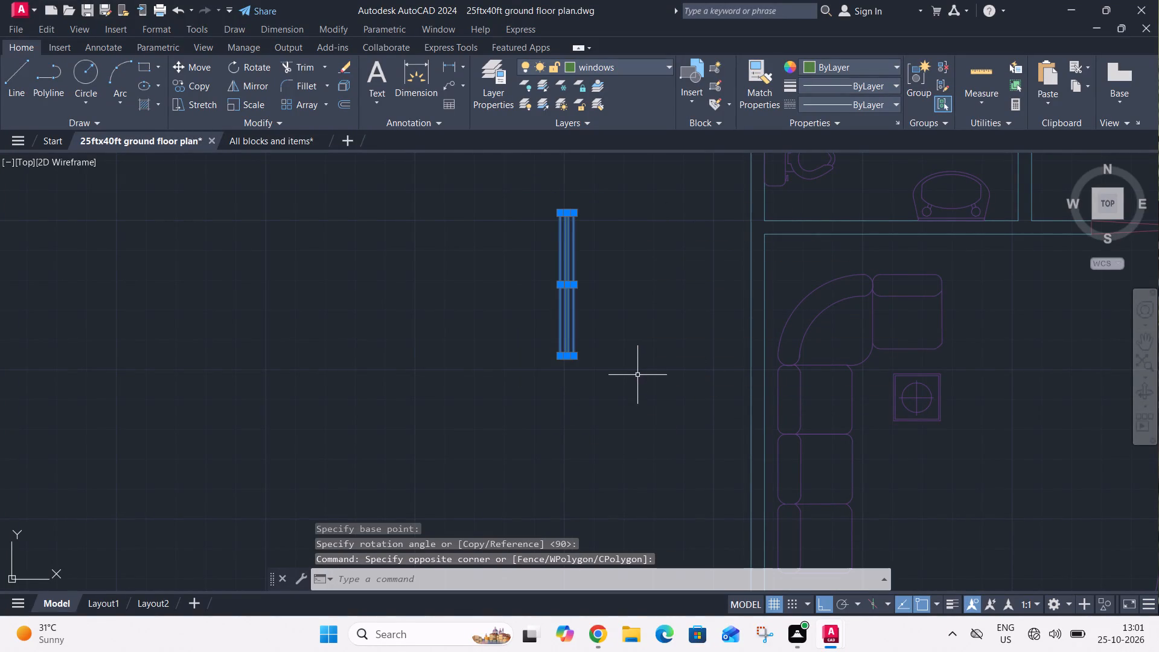
pyautogui.press('c')
pyautogui.press('o')
pyautogui.press('space')
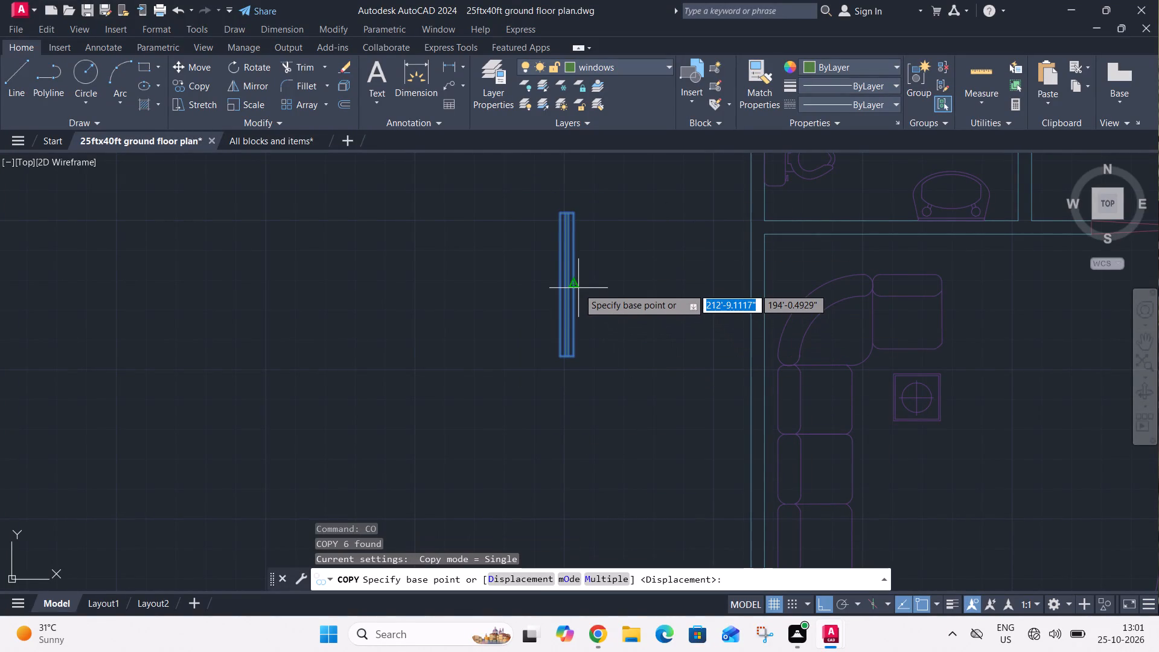
pyautogui.click(575, 287)
pyautogui.scroll(-1, 616, 263)
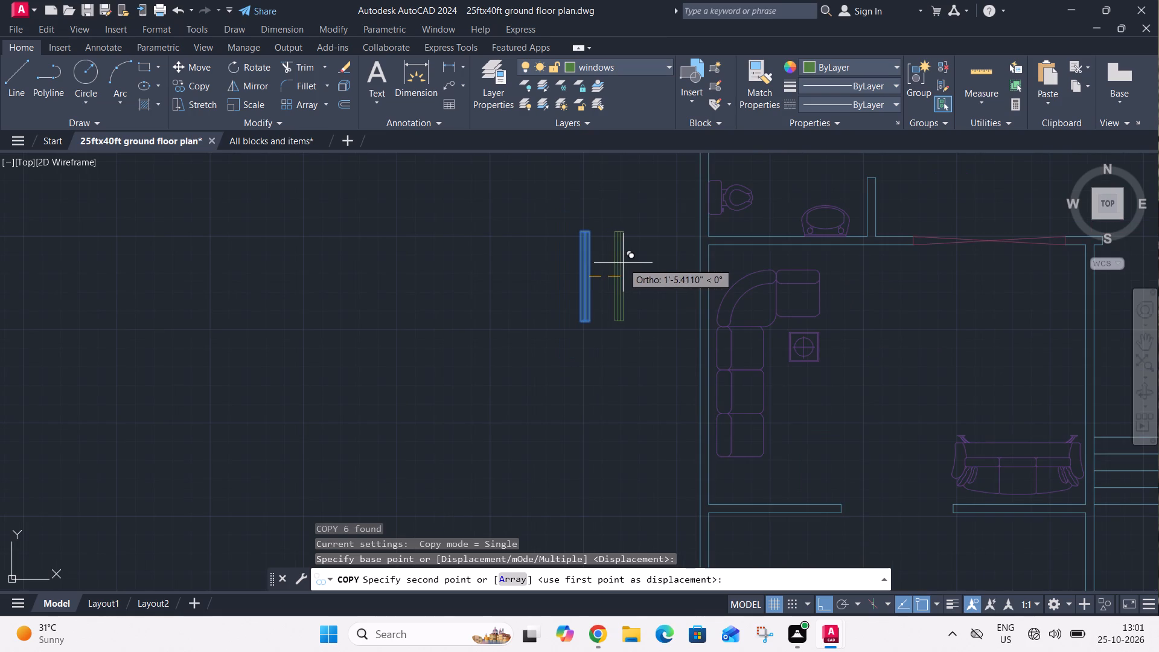
pyautogui.click(707, 398)
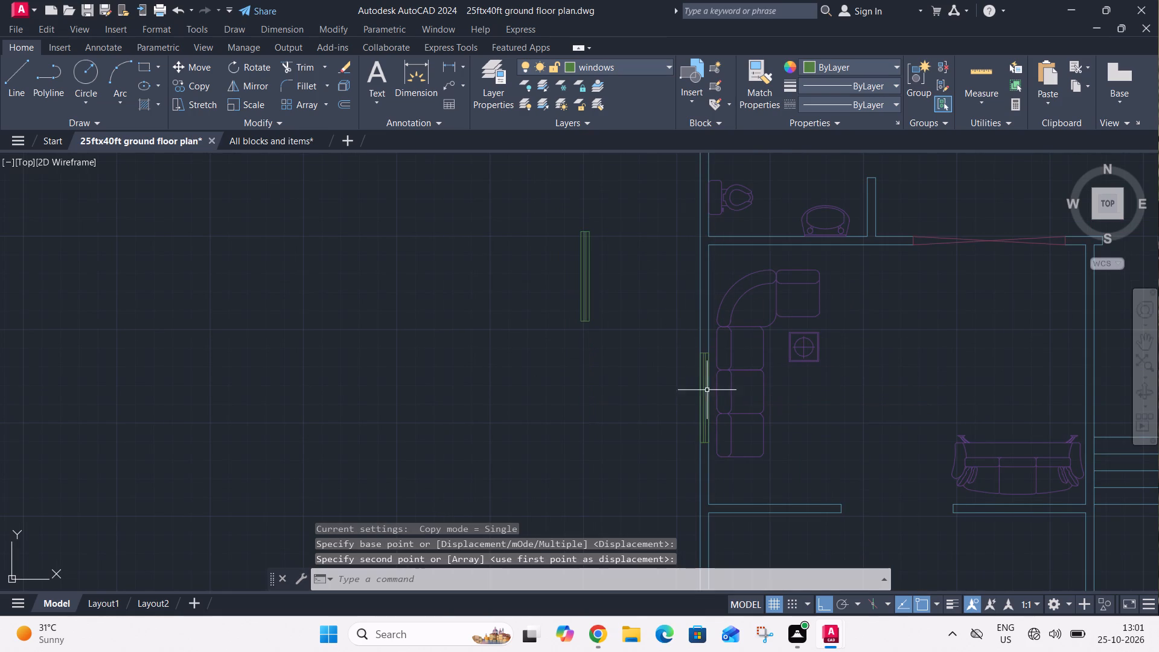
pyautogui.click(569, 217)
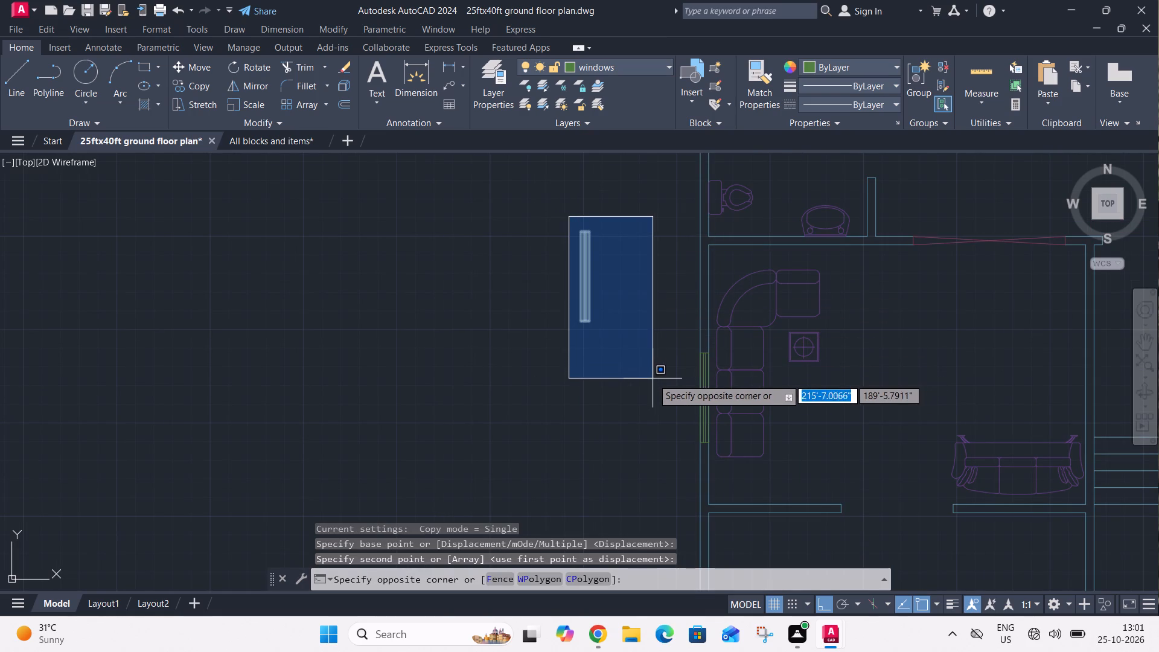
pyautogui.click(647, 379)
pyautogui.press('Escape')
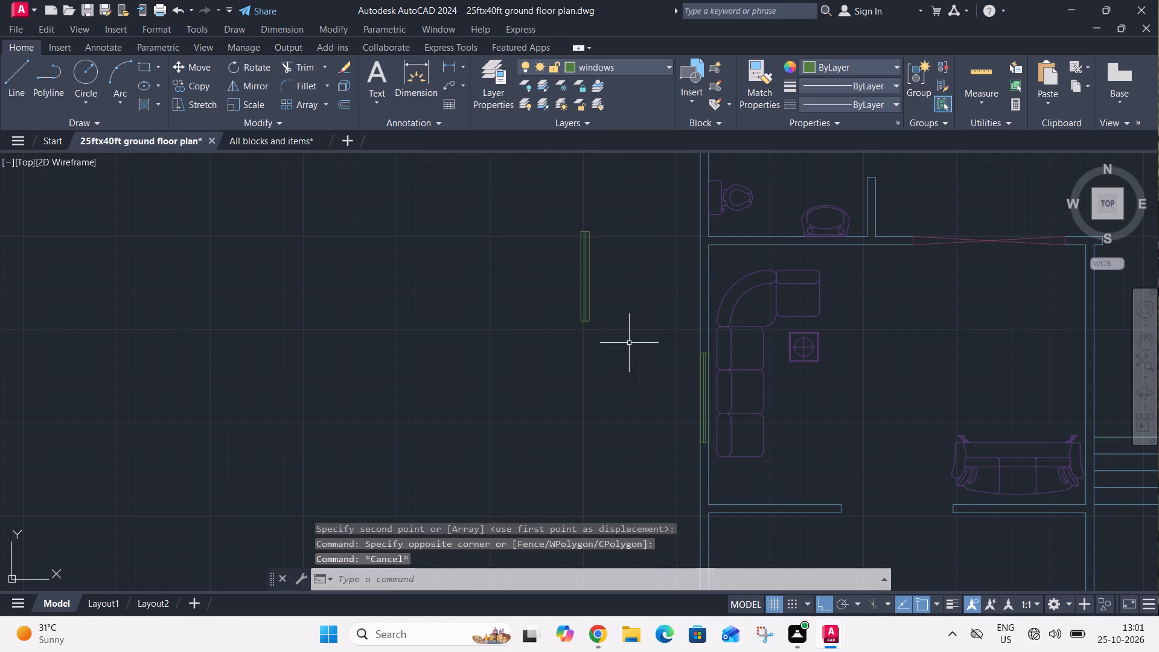
# Shorten the vertical window symbol outside the plan by stretching its north end 2' inward.
pyautogui.press('s')
pyautogui.press('space')
pyautogui.click(625, 222)
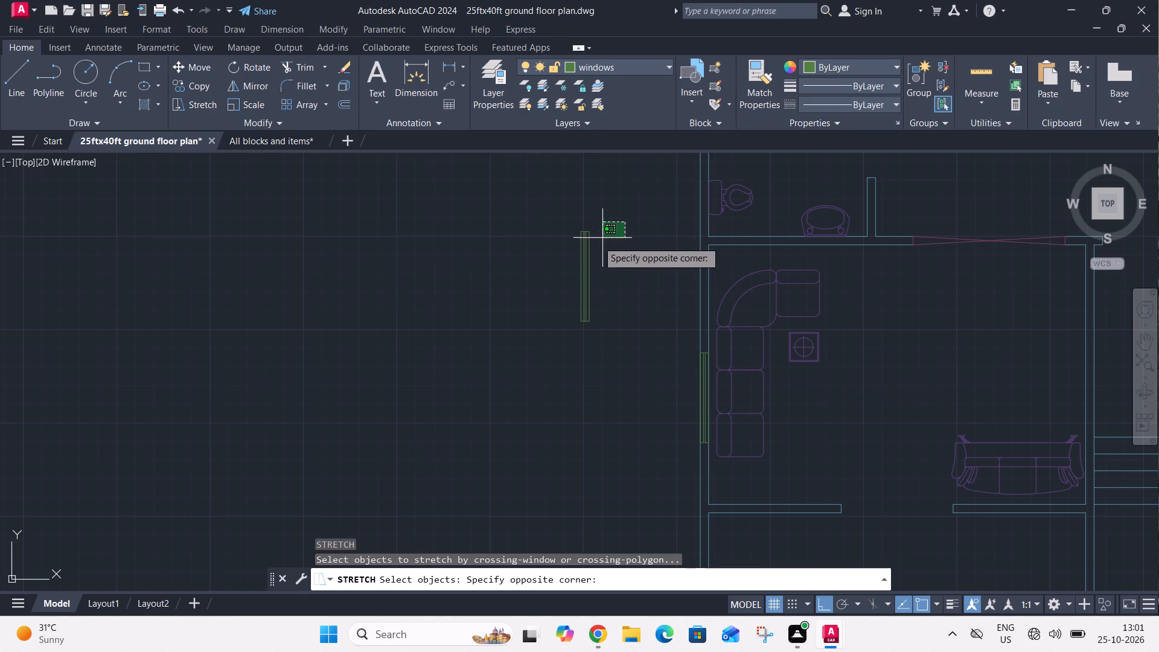
pyautogui.click(565, 269)
pyautogui.press('space')
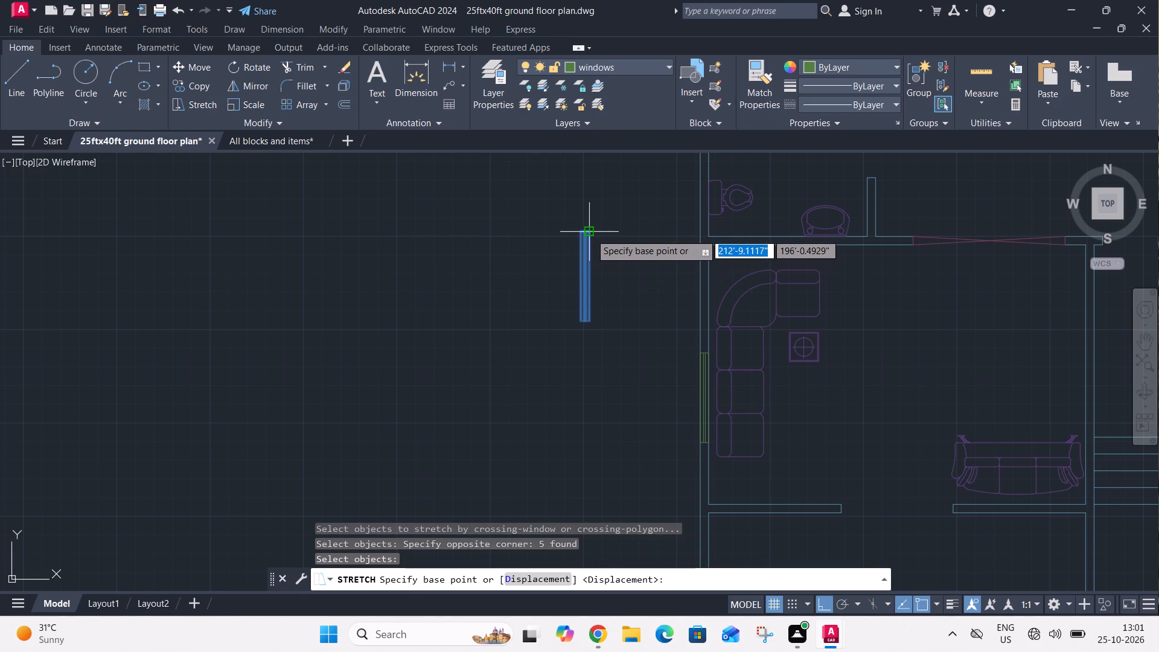
pyautogui.click(590, 233)
pyautogui.write("2'")
pyautogui.press('Return')
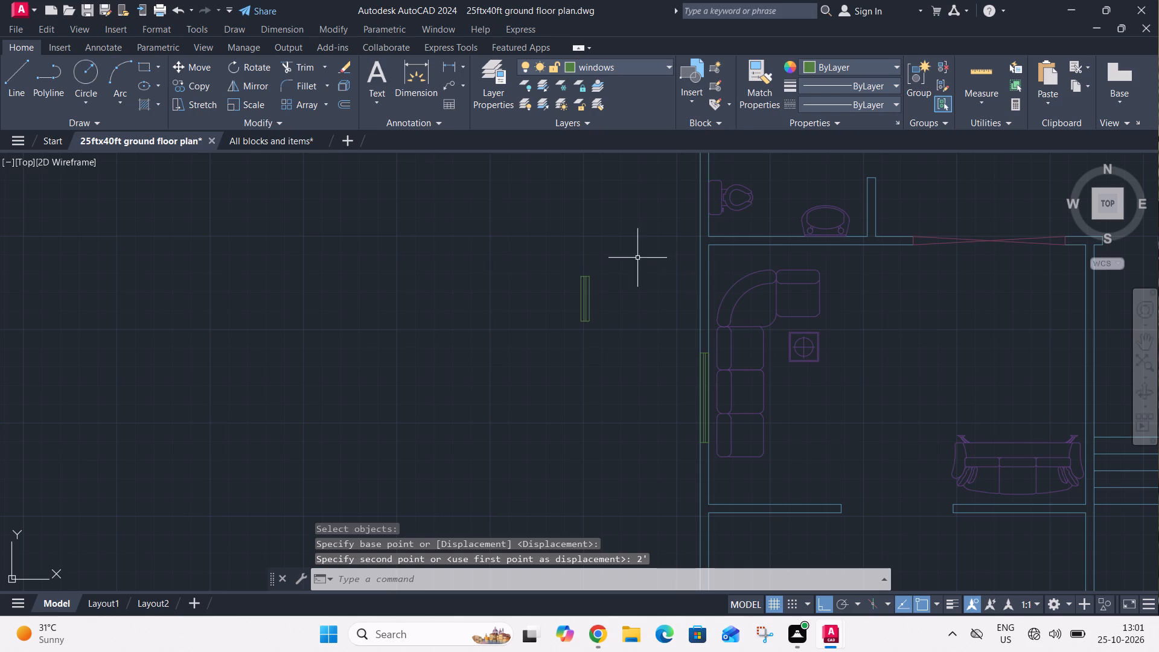
# Copy the shortened vertical window symbol to the west outer wall behind the toilet.
pyautogui.click(635, 256)
pyautogui.click(544, 351)
pyautogui.press('c')
pyautogui.press('o')
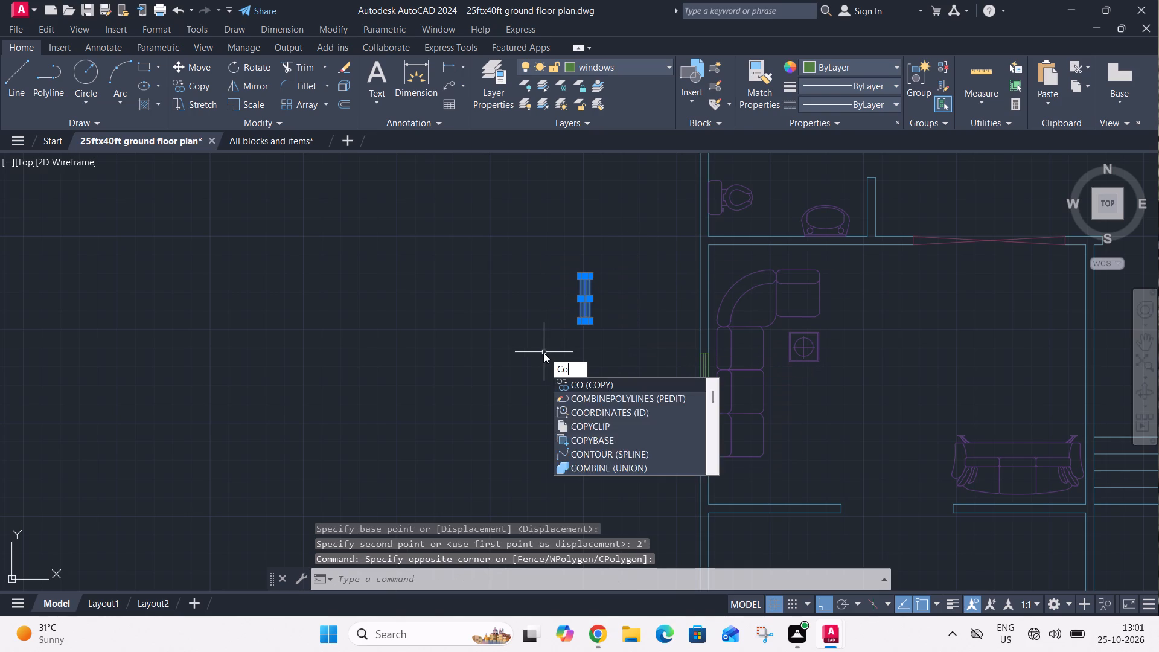
pyautogui.press('space')
pyautogui.click(586, 295)
pyautogui.scroll(-2, 613, 282)
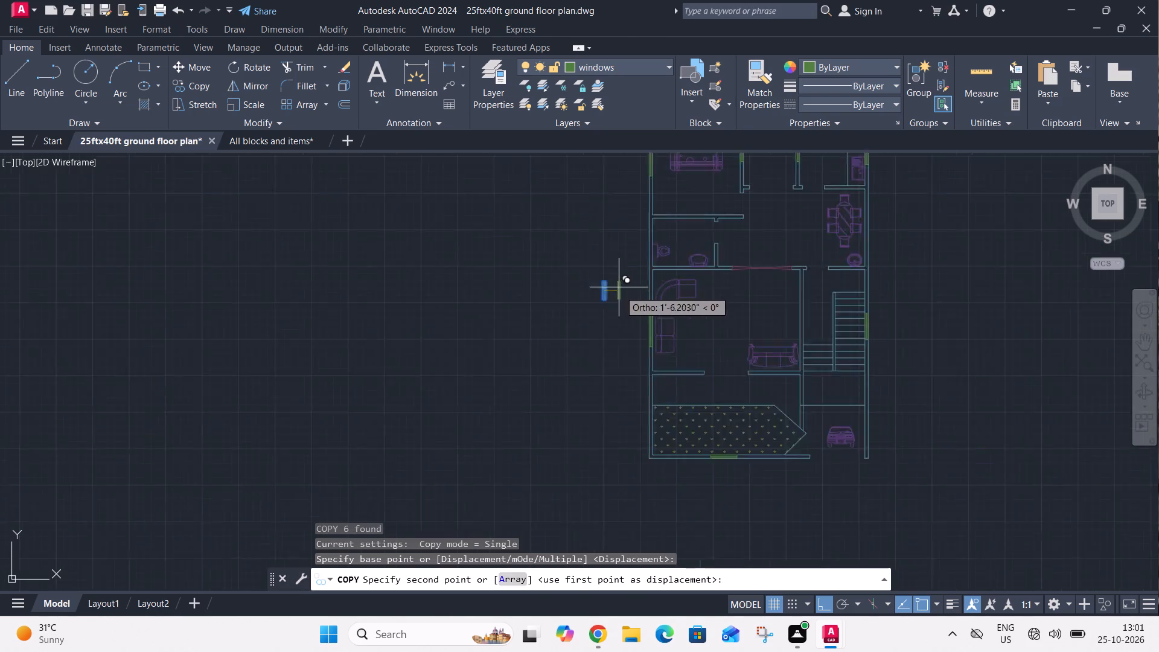
pyautogui.scroll(-1, 621, 294)
pyautogui.scroll(3, 640, 260)
pyautogui.click(638, 266)
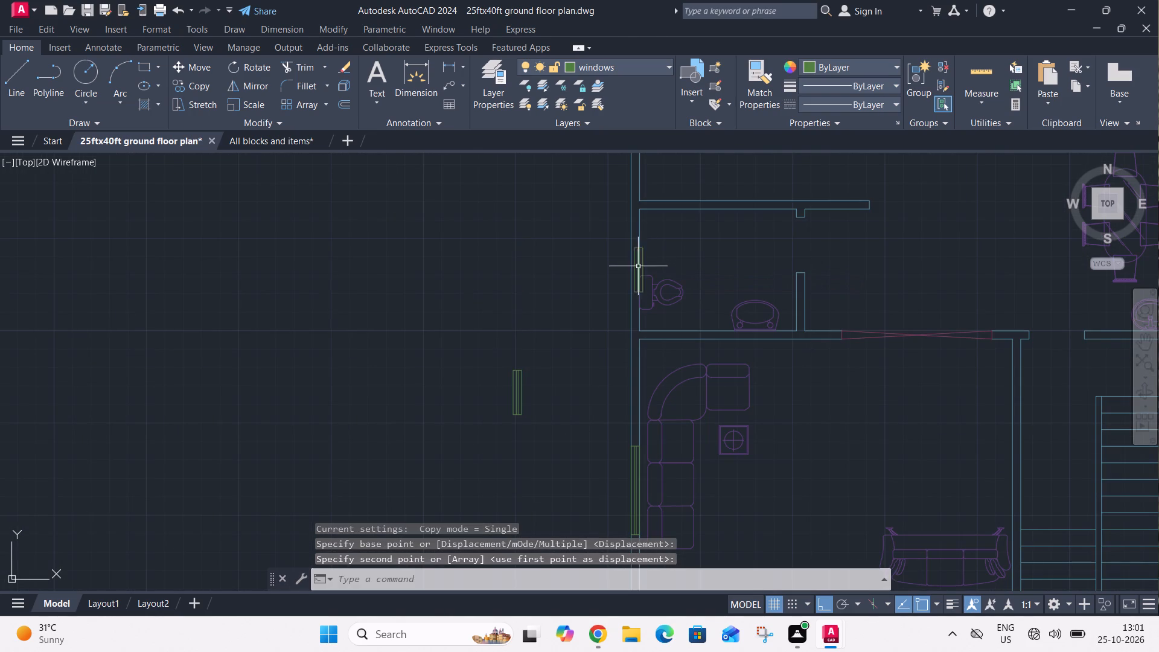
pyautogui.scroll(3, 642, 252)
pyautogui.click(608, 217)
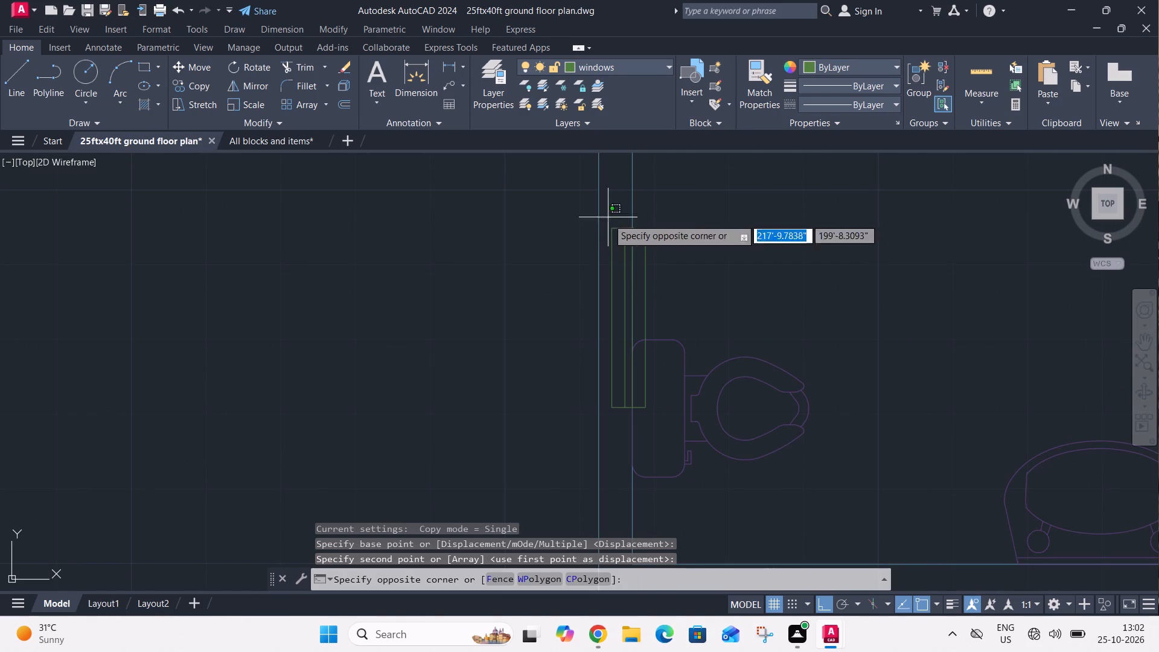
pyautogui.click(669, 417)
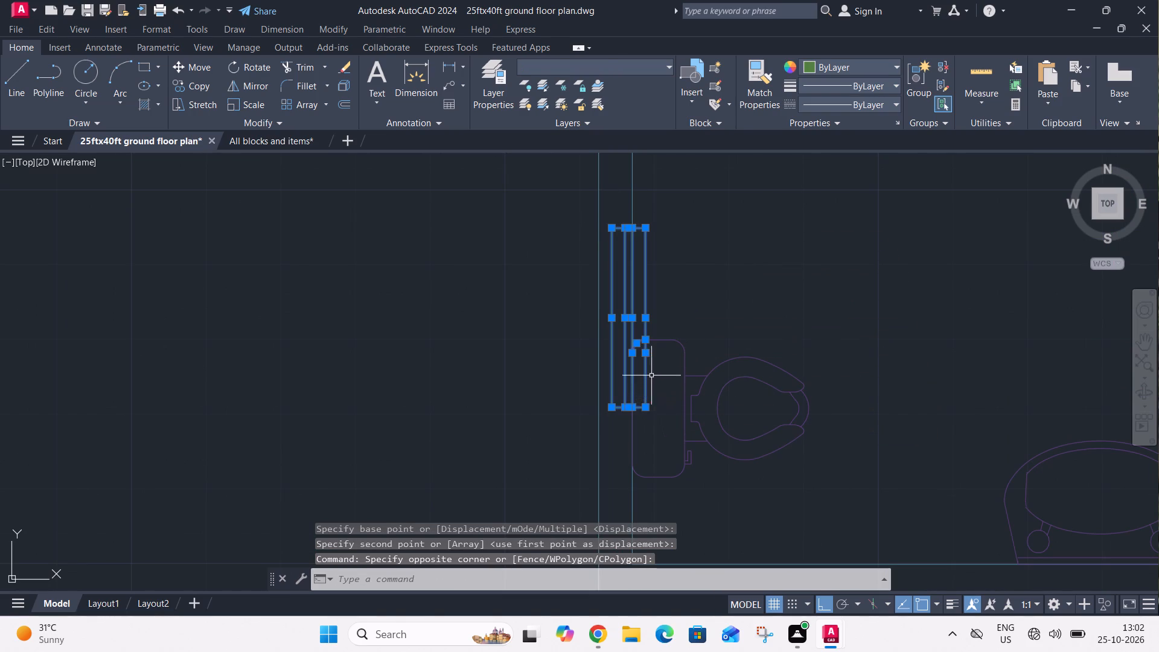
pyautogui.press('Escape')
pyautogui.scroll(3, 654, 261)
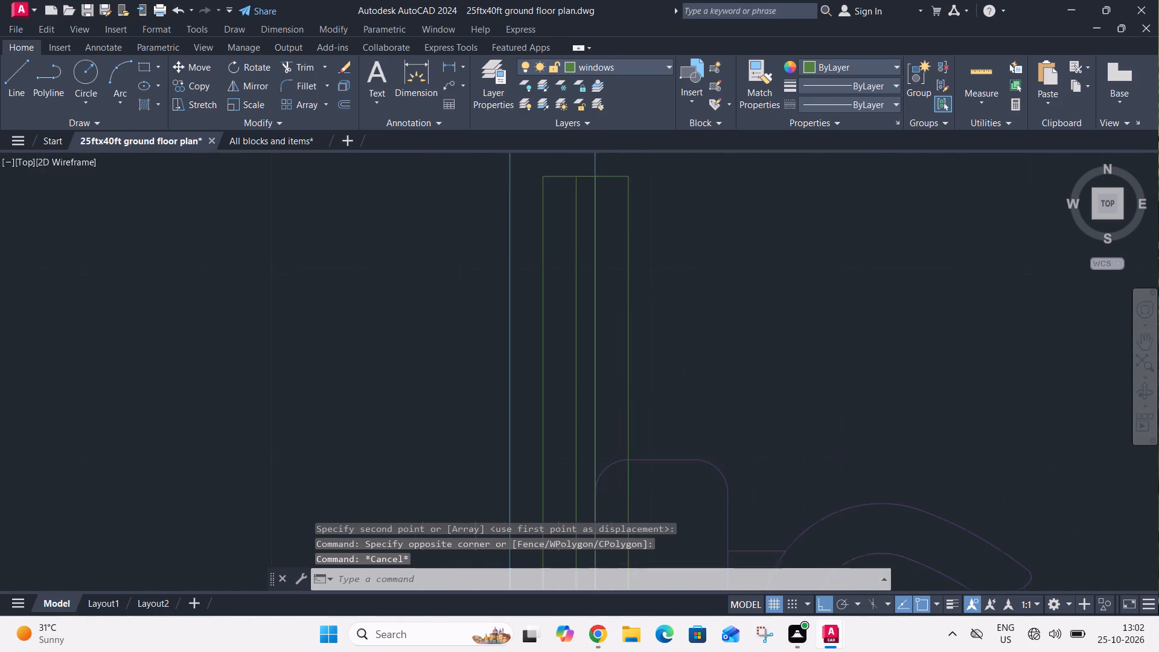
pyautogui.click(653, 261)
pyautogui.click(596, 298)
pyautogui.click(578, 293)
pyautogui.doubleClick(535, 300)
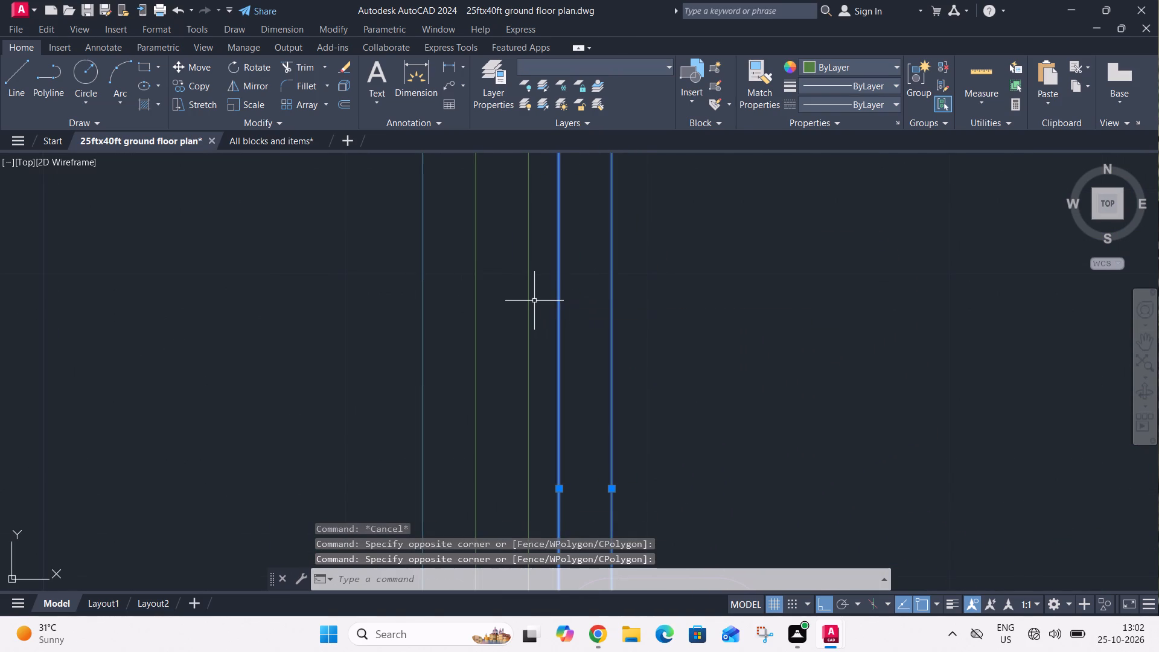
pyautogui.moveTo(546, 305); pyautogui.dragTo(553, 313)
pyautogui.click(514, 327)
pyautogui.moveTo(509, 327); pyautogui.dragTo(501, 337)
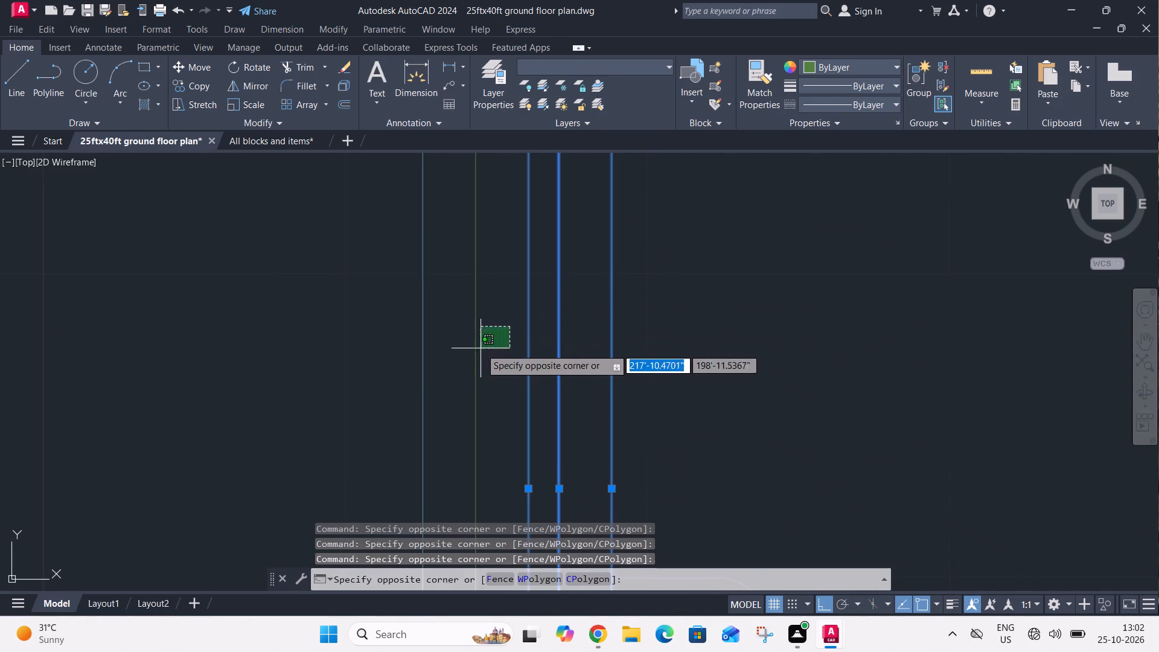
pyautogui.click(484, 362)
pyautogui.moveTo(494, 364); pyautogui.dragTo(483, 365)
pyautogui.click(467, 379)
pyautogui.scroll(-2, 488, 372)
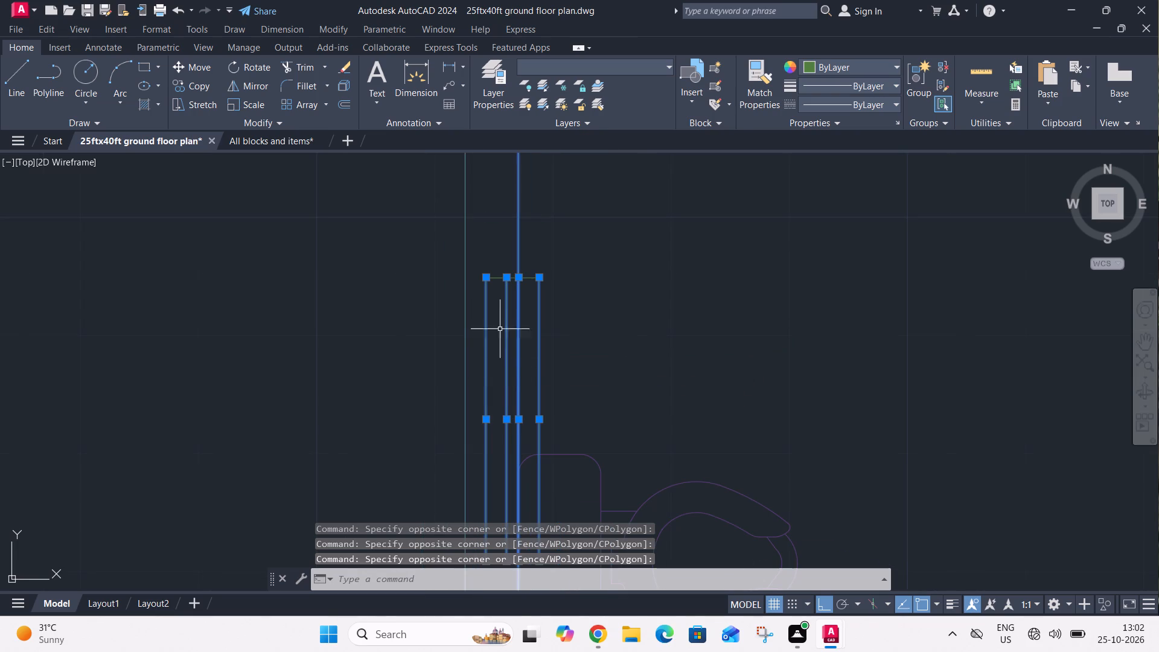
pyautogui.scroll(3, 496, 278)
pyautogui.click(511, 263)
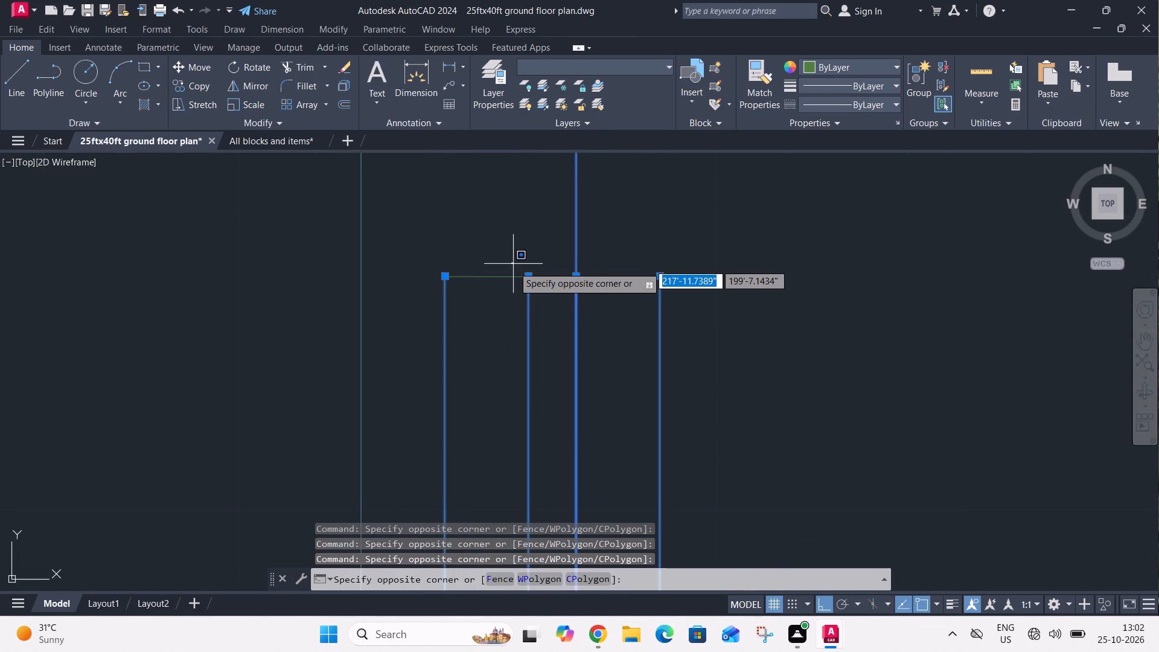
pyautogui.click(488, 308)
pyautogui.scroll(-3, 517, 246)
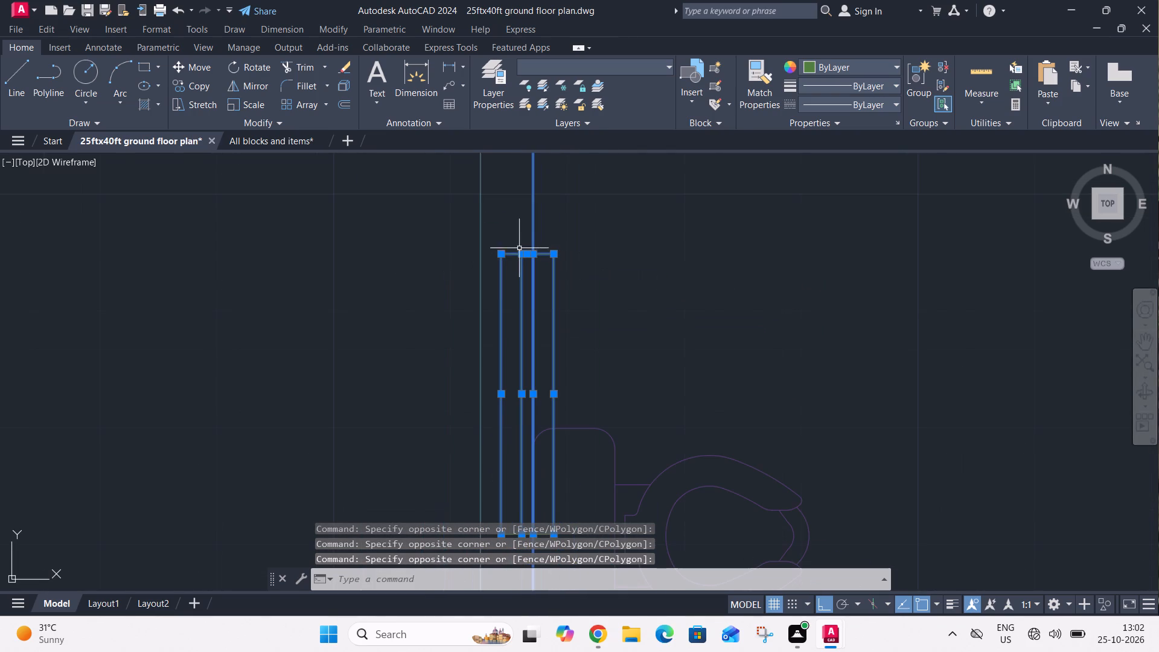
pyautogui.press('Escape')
# Move the complete window symbol behind the toilet 1.75" west so its outer side meets the wall's outer face.
pyautogui.scroll(2, 536, 258)
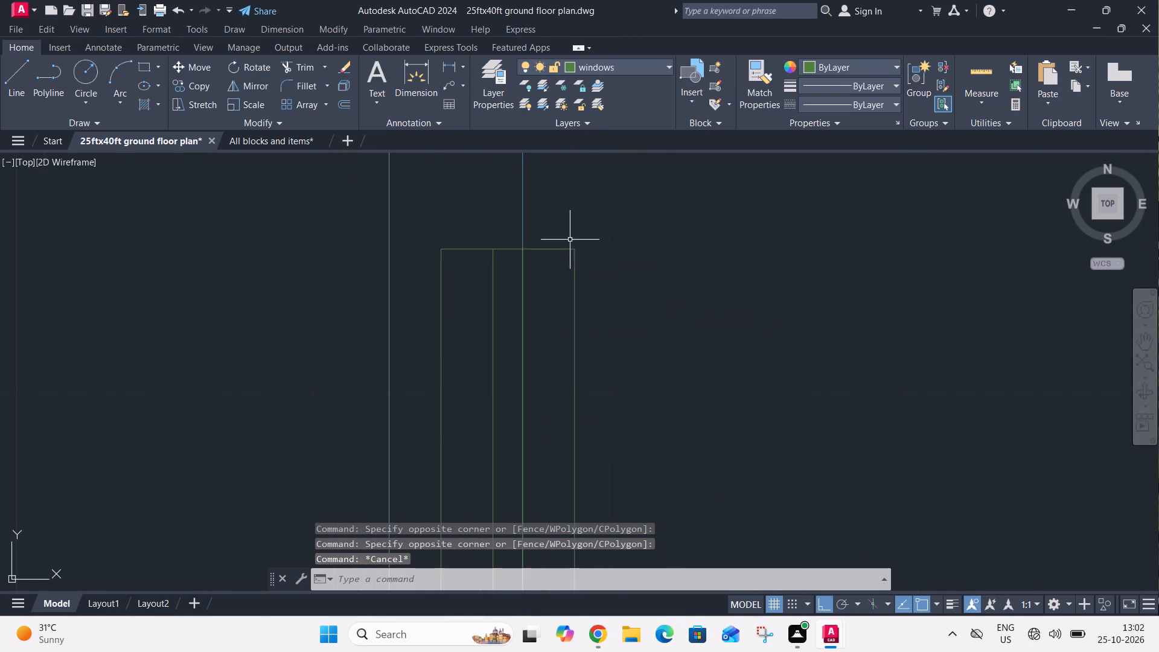
pyautogui.click(580, 234)
pyautogui.click(549, 270)
pyautogui.click(524, 295)
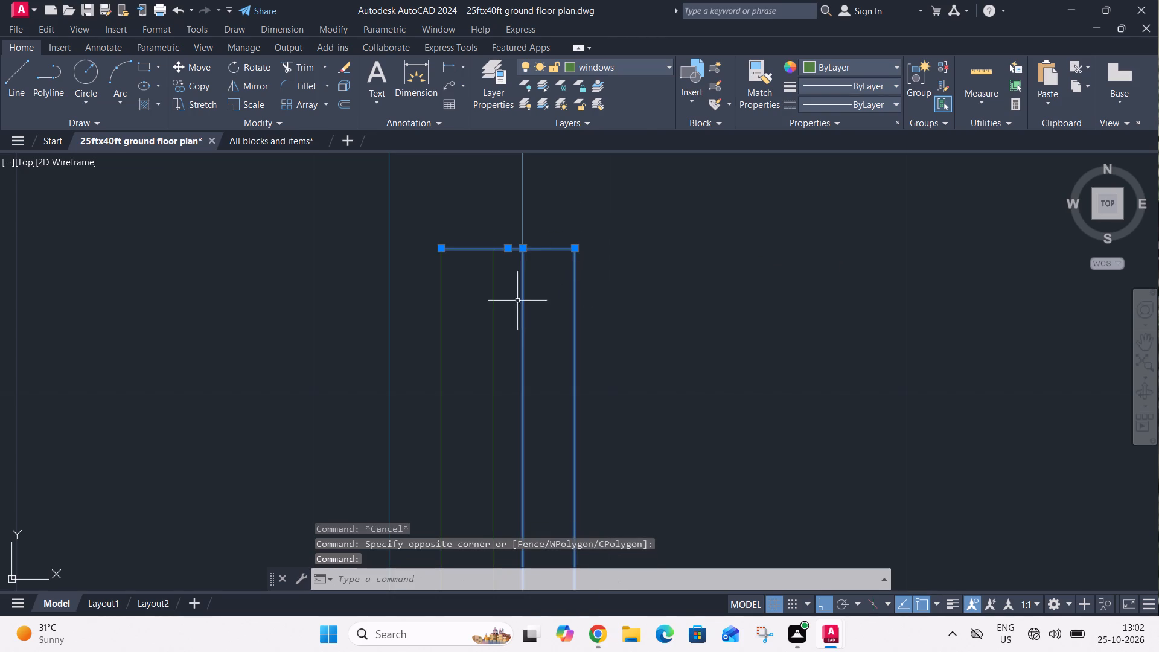
pyautogui.click(502, 310)
pyautogui.click(429, 348)
pyautogui.scroll(-3, 494, 215)
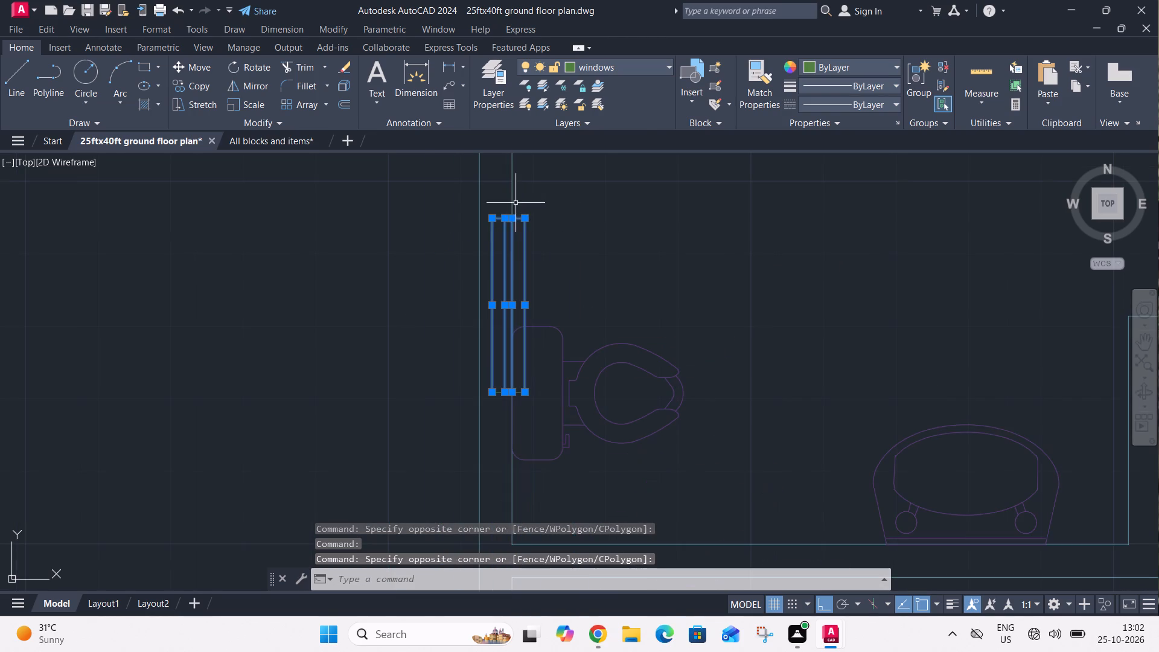
pyautogui.scroll(4, 488, 380)
pyautogui.click(529, 450)
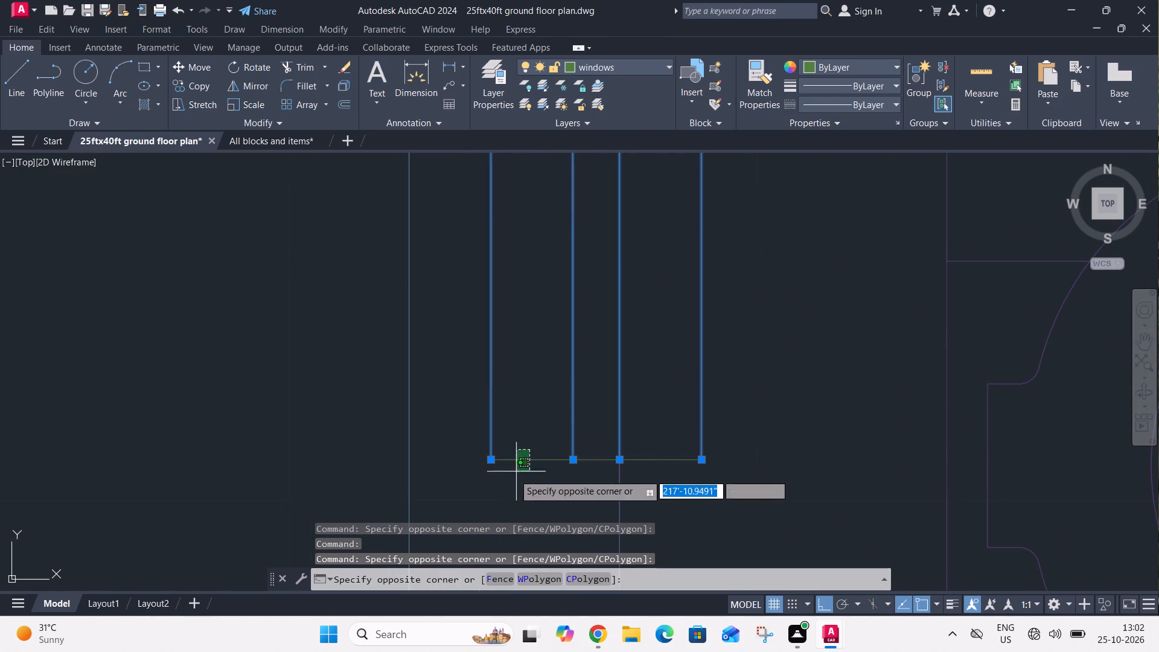
pyautogui.click(499, 488)
pyautogui.press('m')
pyautogui.press('space')
pyautogui.scroll(-2, 552, 393)
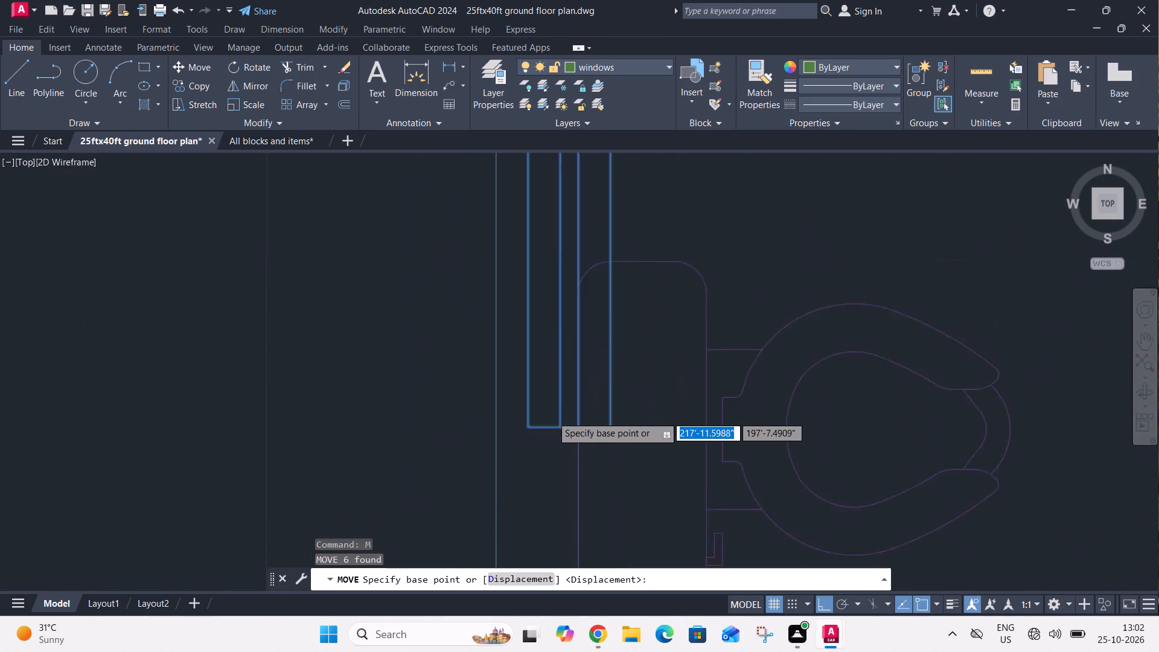
pyautogui.scroll(-1, 552, 416)
pyautogui.moveTo(544, 284); pyautogui.dragTo(553, 293, button='middle')
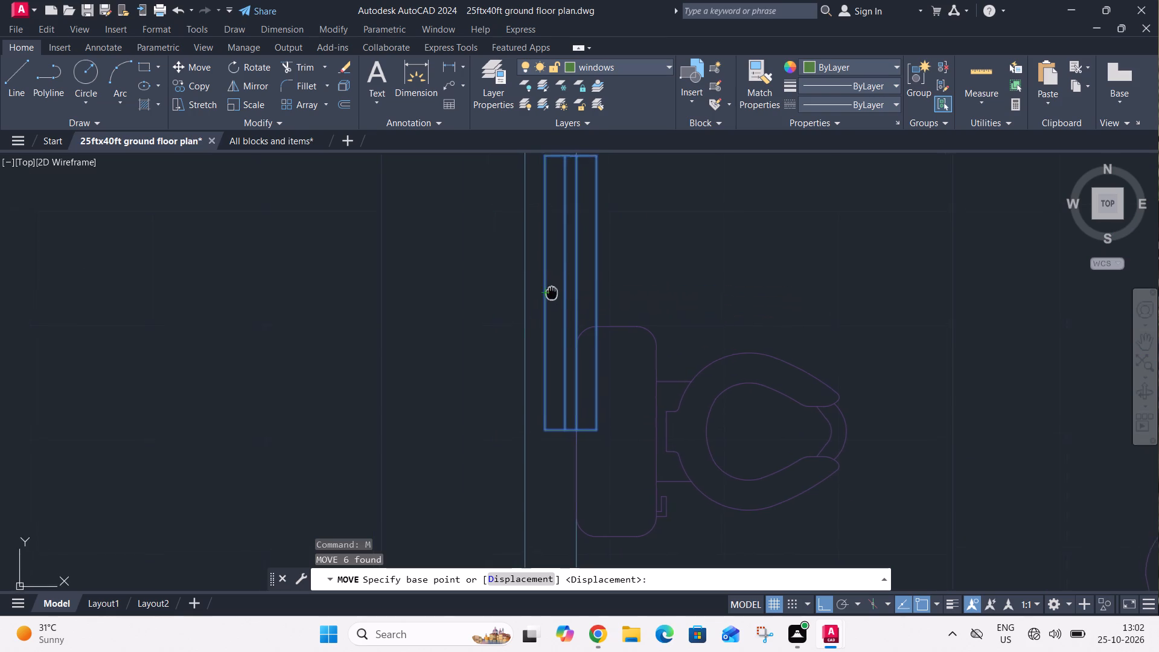
pyautogui.moveTo(553, 293); pyautogui.dragTo(566, 371, button='middle')
pyautogui.click(558, 372)
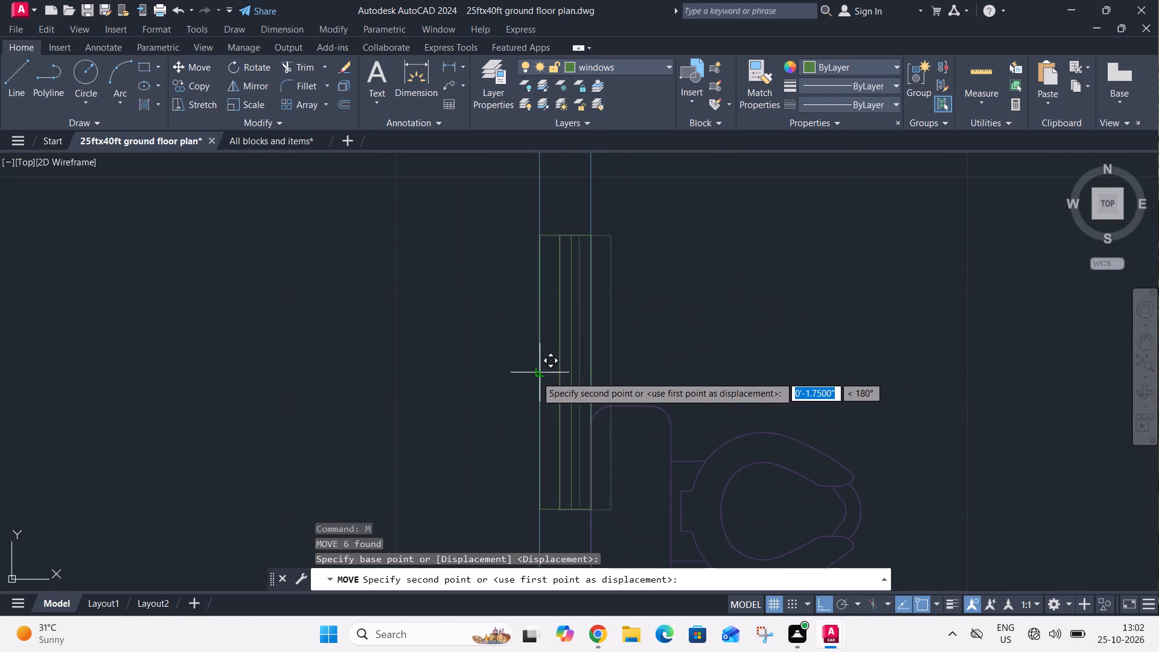
pyautogui.click(534, 376)
pyautogui.press('Escape')
# Copy the lawn's south wall window symbol by its north side's midpoint to the middle of the living room's southwest wall segment.
pyautogui.scroll(-6, 597, 299)
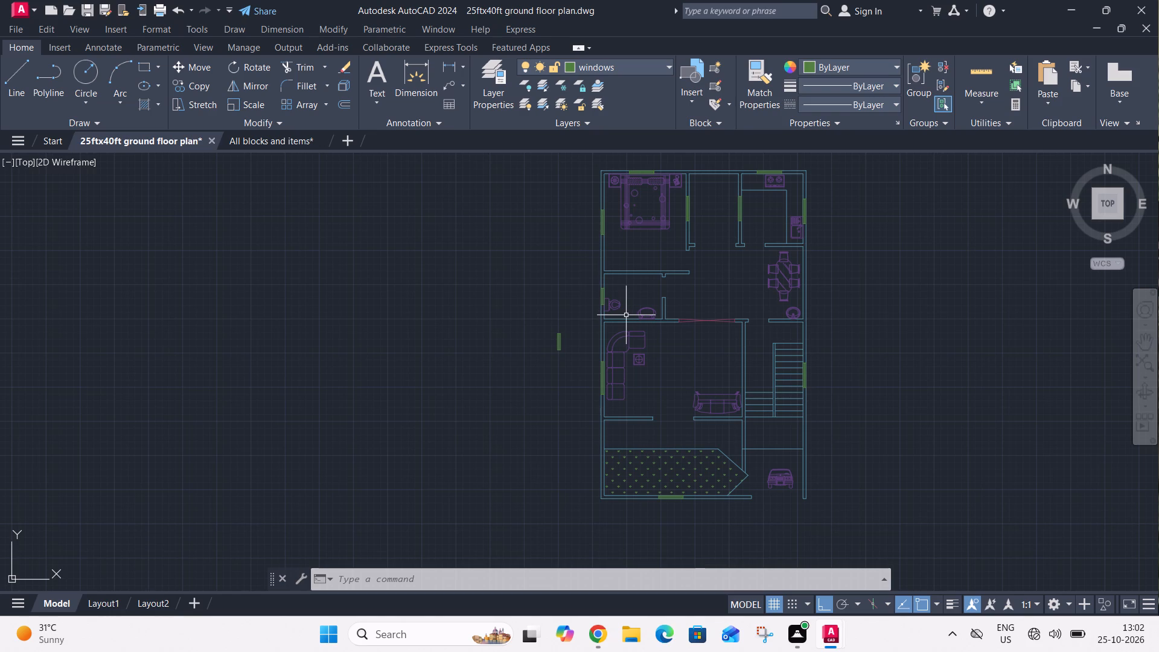
pyautogui.scroll(1, 658, 508)
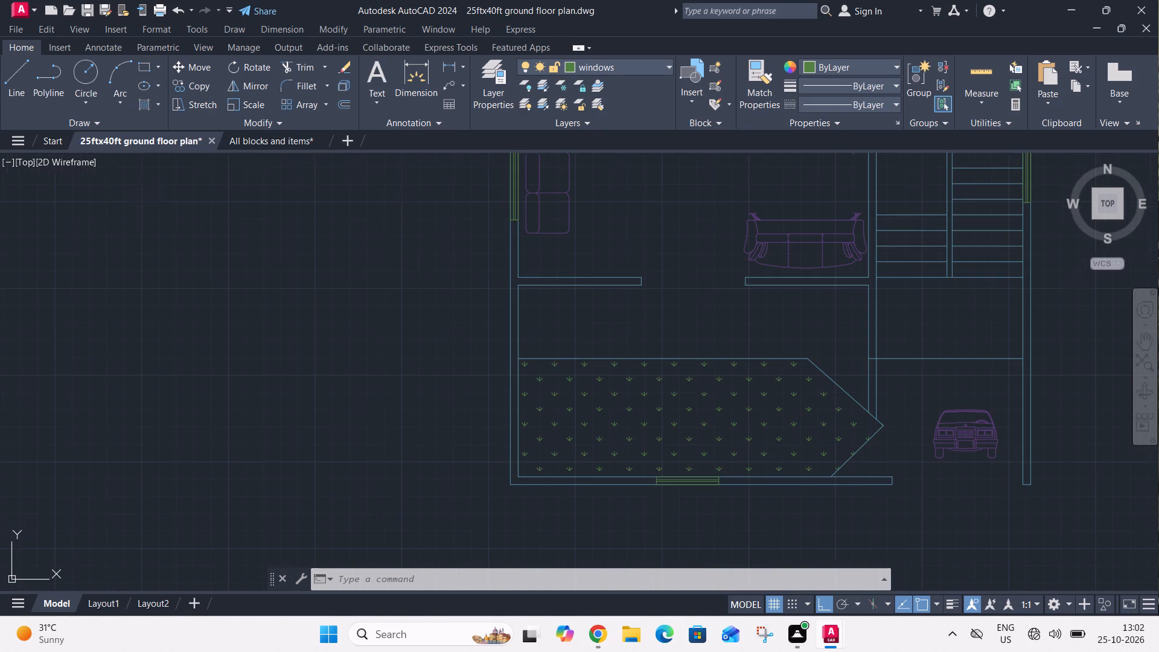
pyautogui.scroll(4, 656, 507)
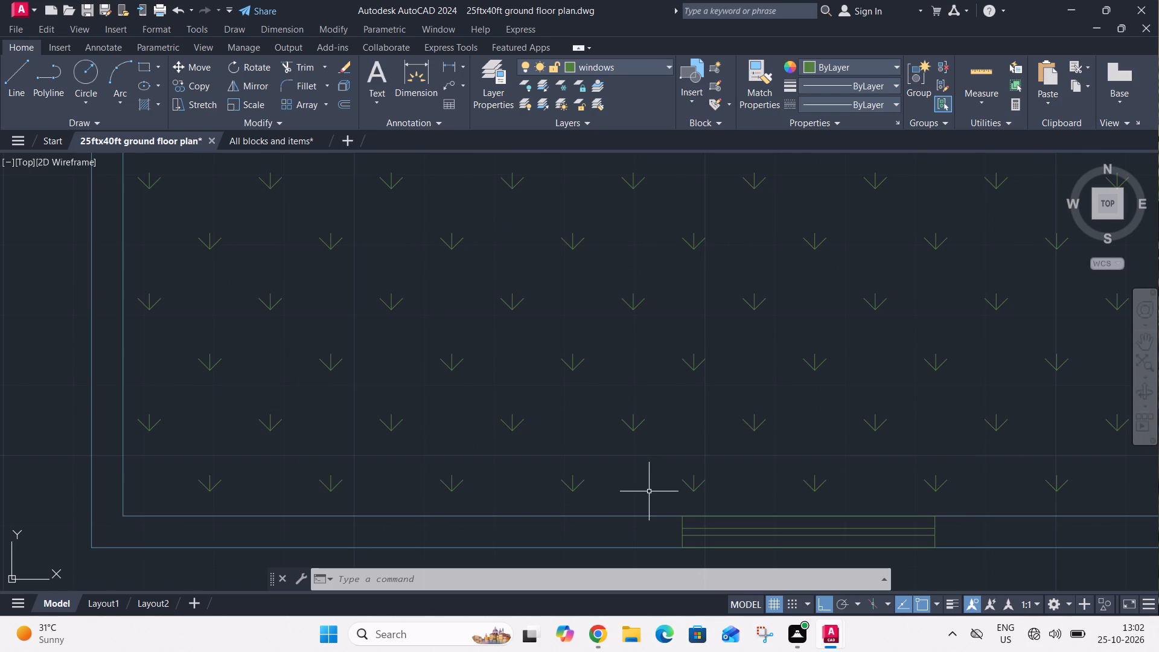
pyautogui.click(649, 491)
pyautogui.click(978, 580)
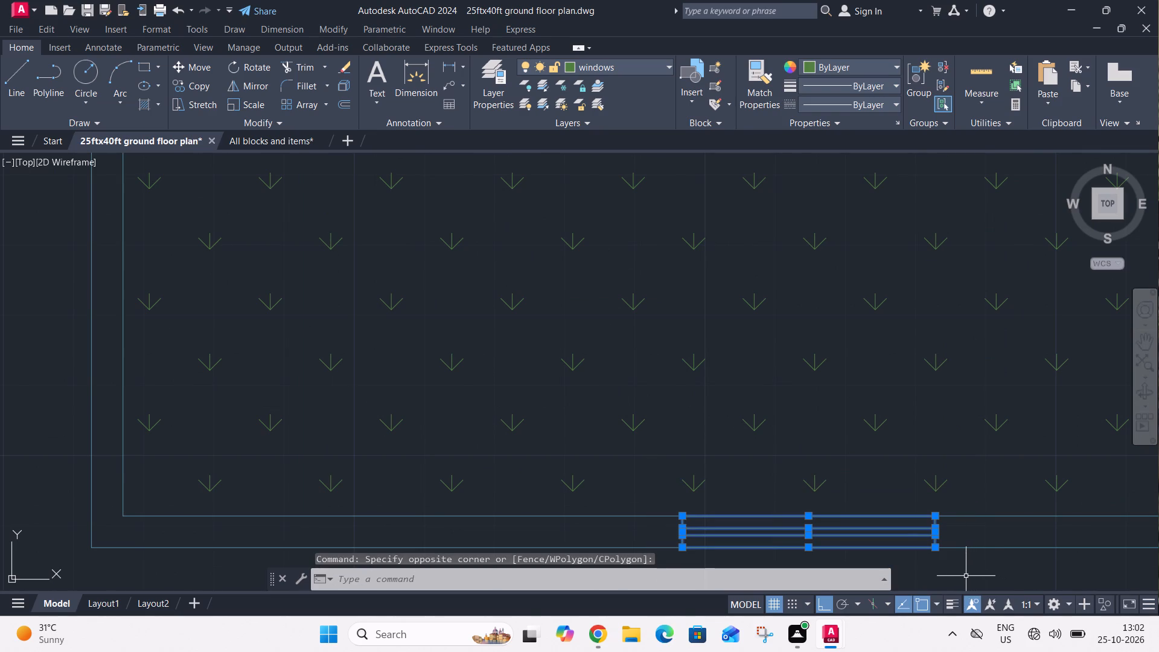
pyautogui.press('c')
pyautogui.press('o')
pyautogui.press('space')
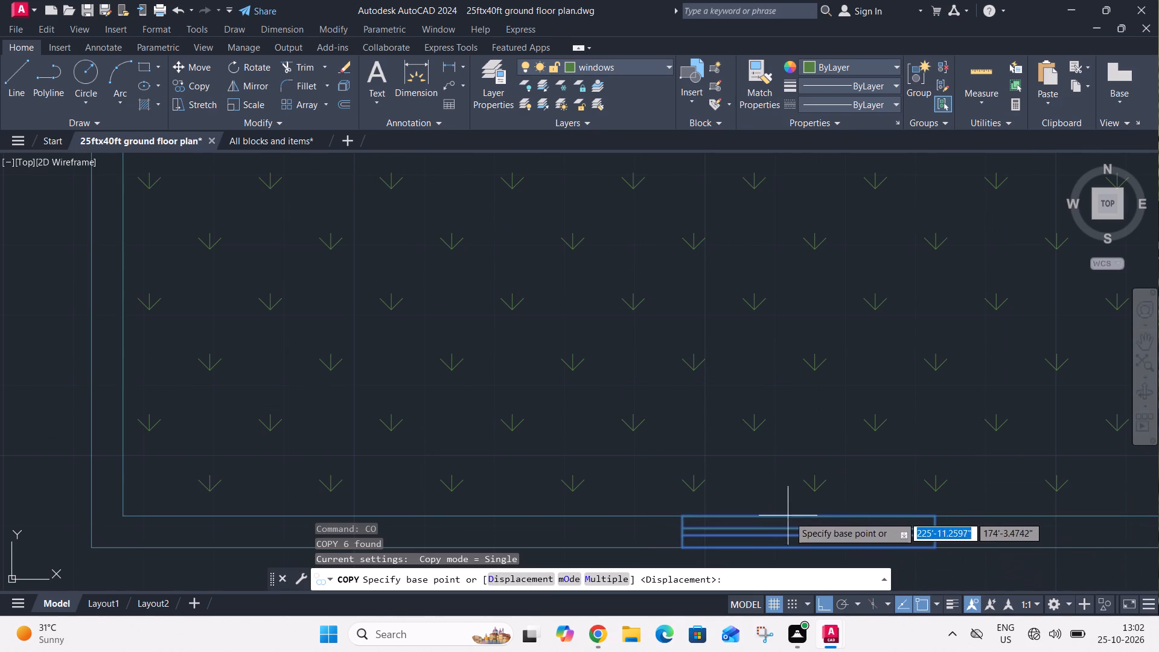
pyautogui.click(811, 518)
pyautogui.scroll(-4, 816, 464)
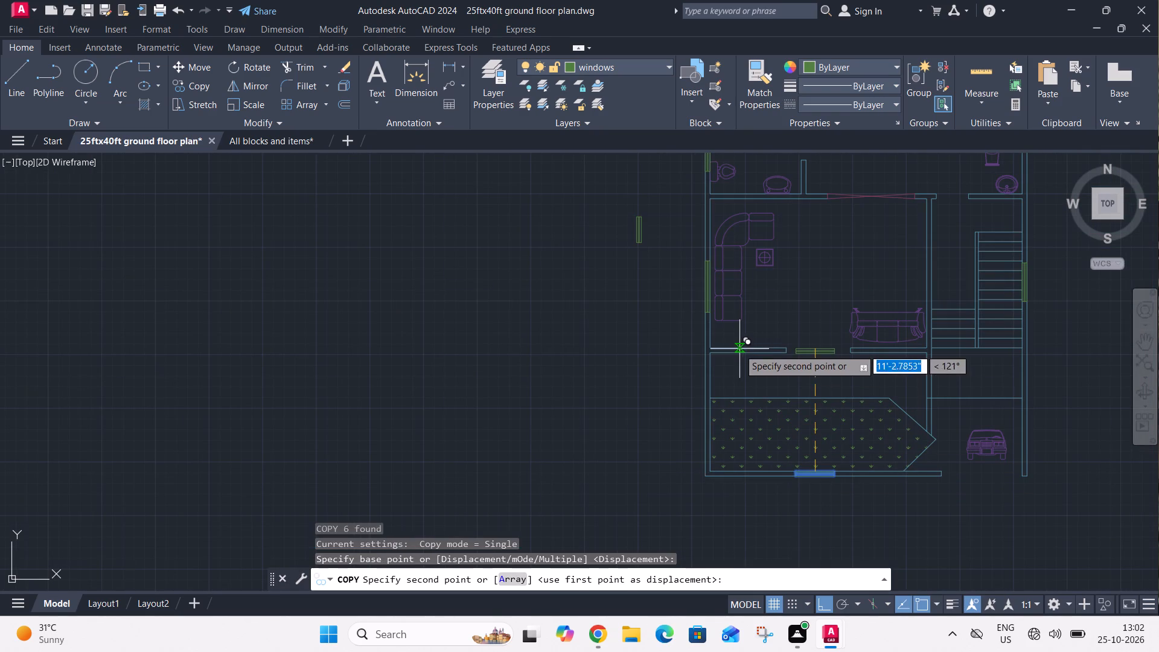
pyautogui.click(745, 350)
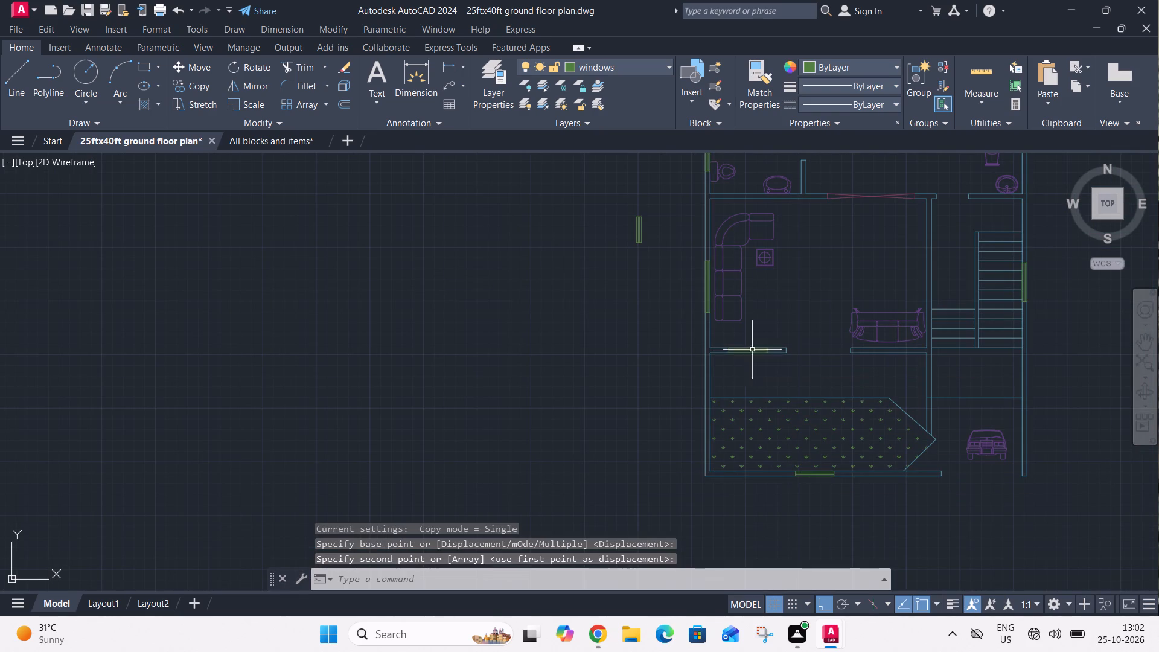
# Delete the spare vertical window symbol outside the plan, west of the living room.
pyautogui.moveTo(634, 205); pyautogui.dragTo(642, 216)
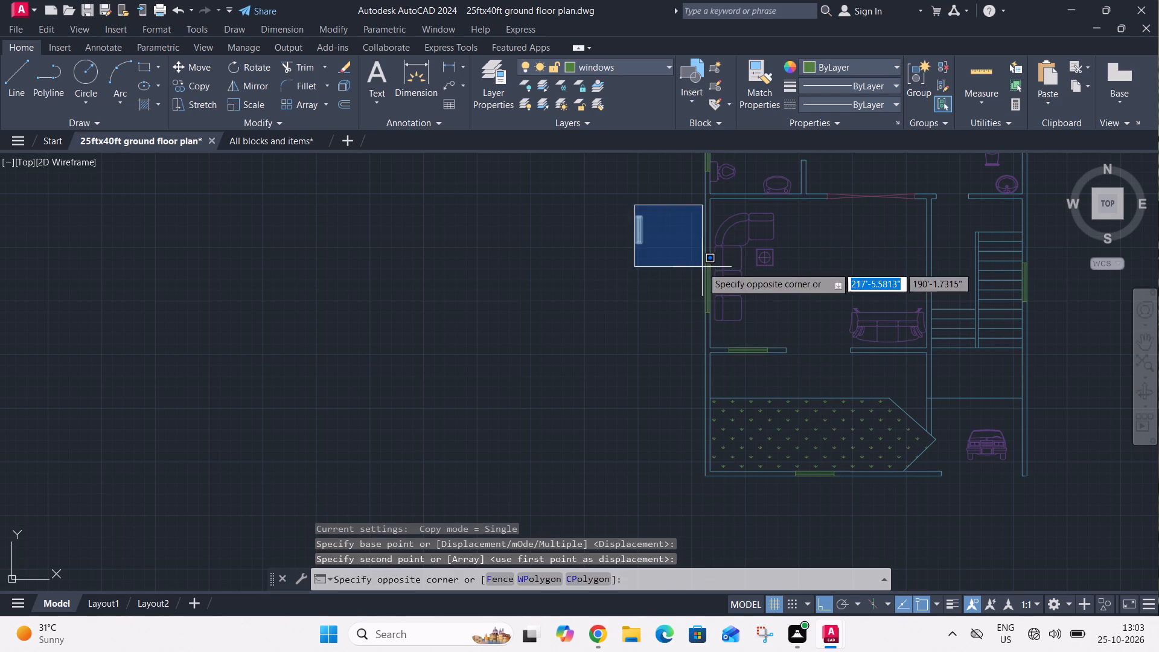
pyautogui.click(702, 267)
pyautogui.press('Delete')
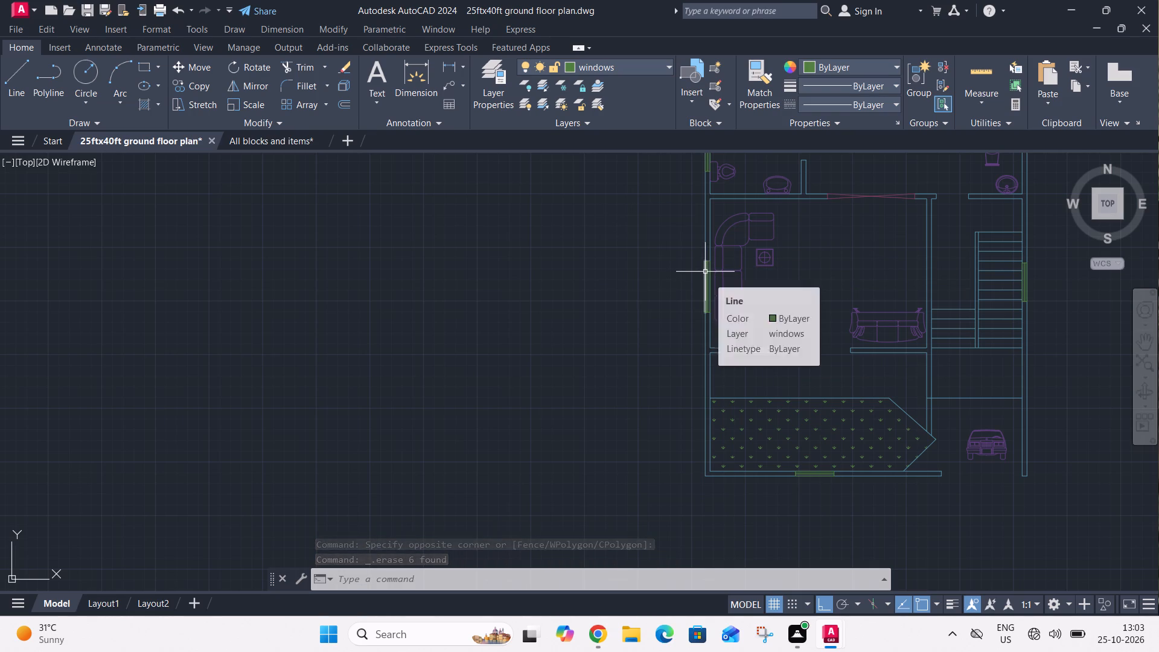
# Make the doors layer current.
pyautogui.click(604, 54)
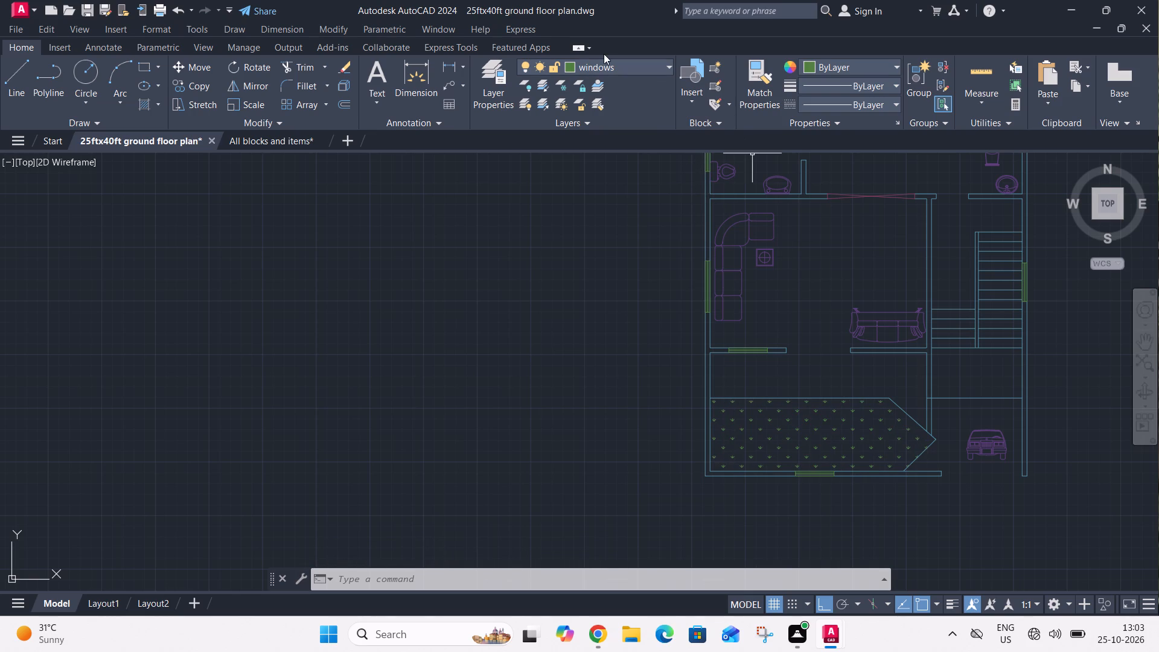
pyautogui.click(610, 66)
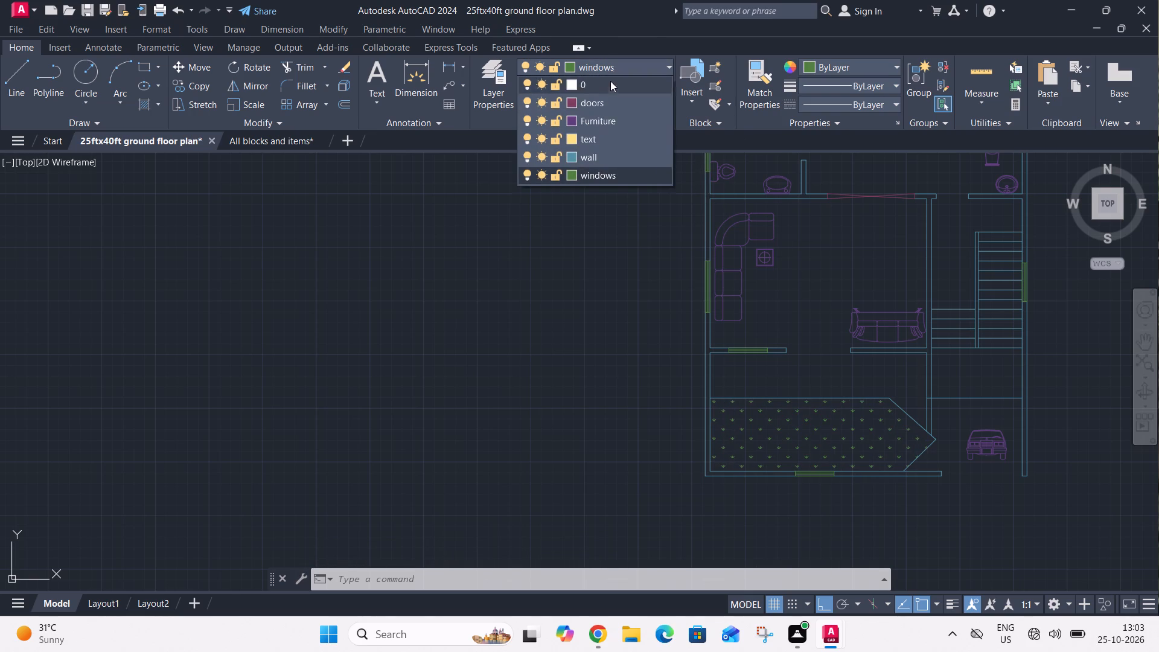
pyautogui.click(607, 103)
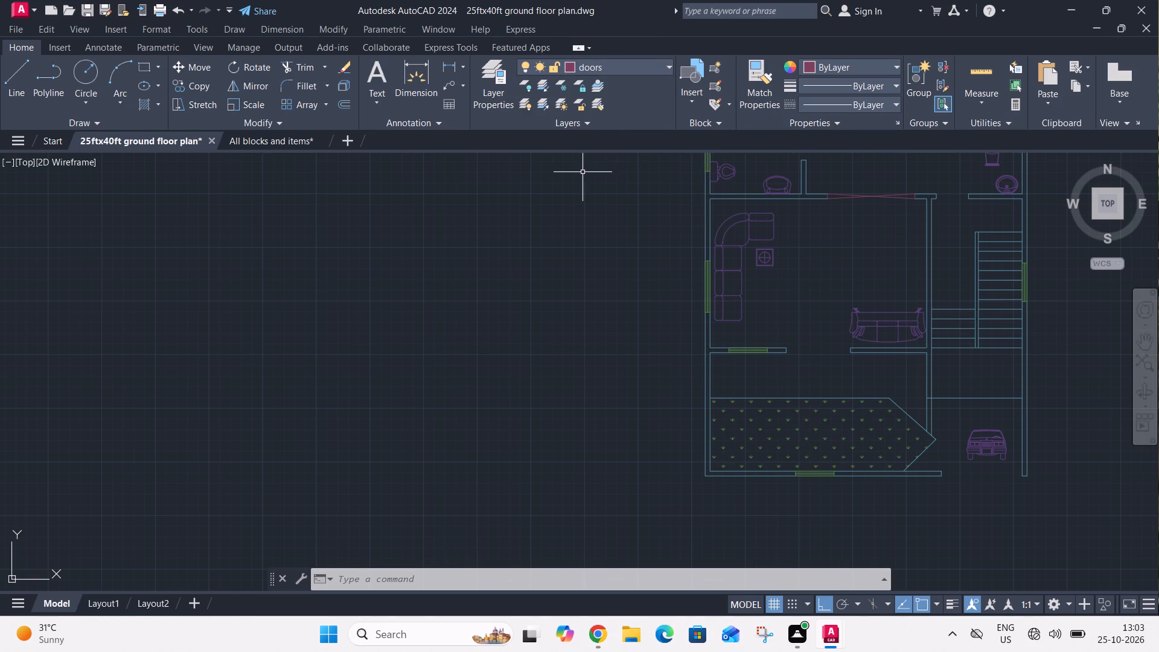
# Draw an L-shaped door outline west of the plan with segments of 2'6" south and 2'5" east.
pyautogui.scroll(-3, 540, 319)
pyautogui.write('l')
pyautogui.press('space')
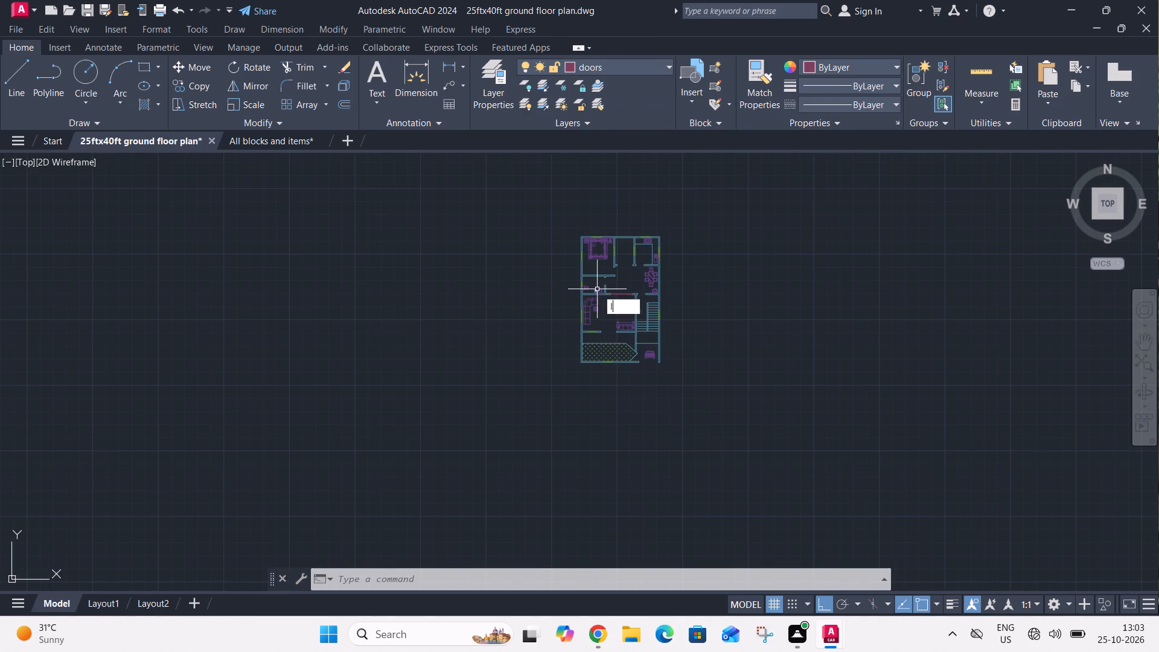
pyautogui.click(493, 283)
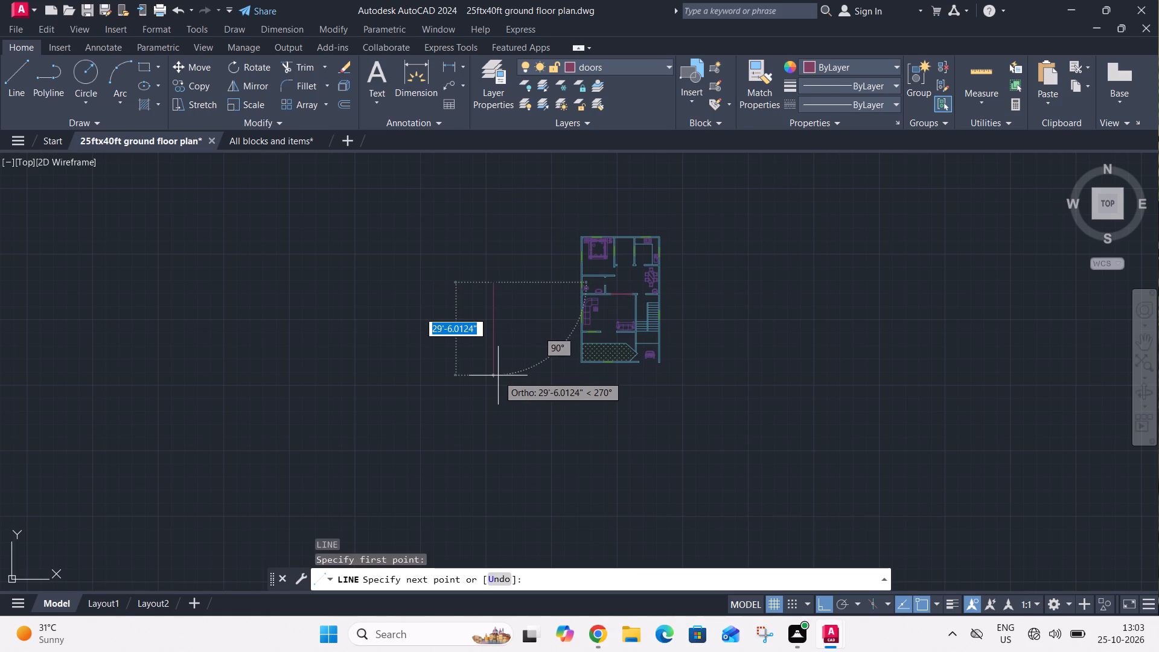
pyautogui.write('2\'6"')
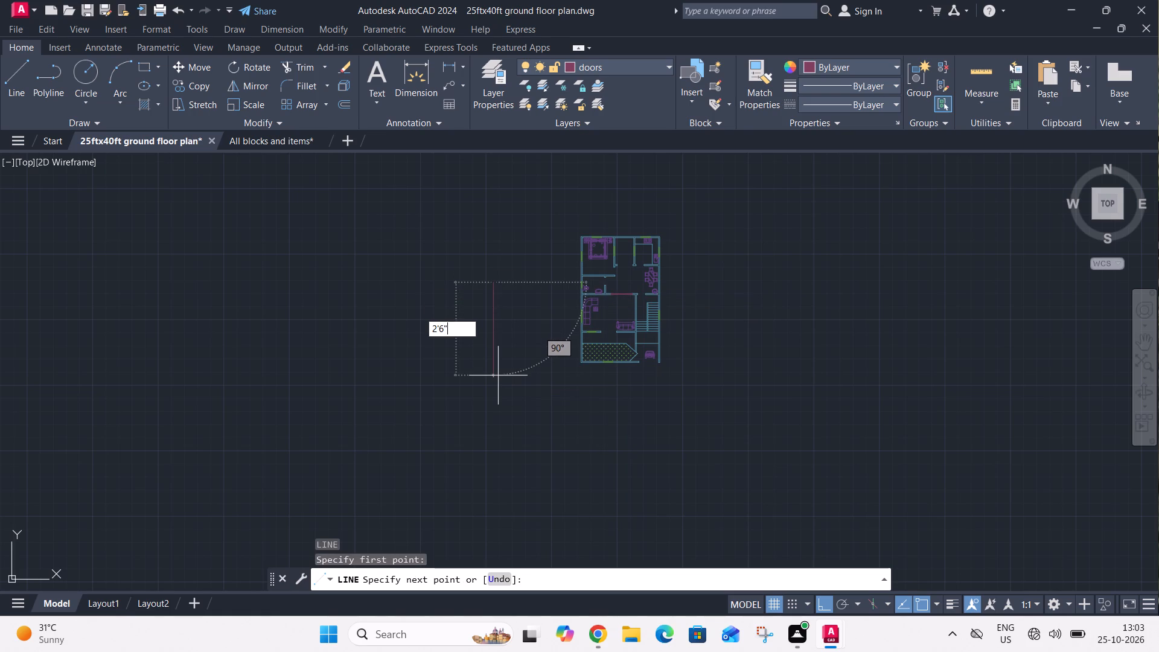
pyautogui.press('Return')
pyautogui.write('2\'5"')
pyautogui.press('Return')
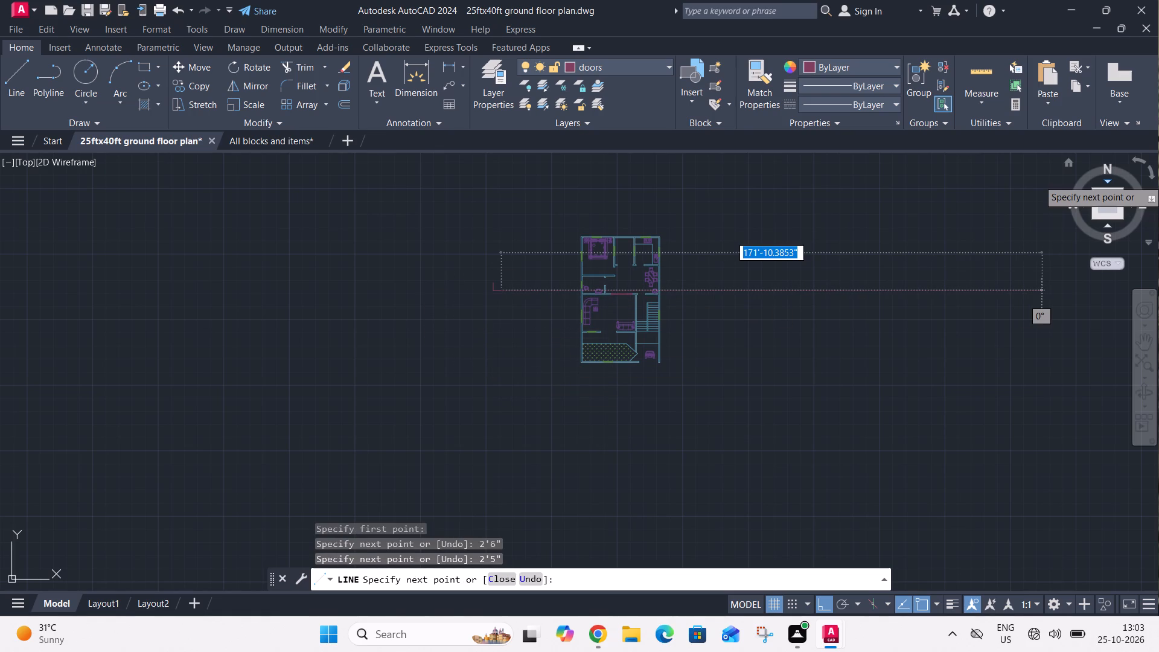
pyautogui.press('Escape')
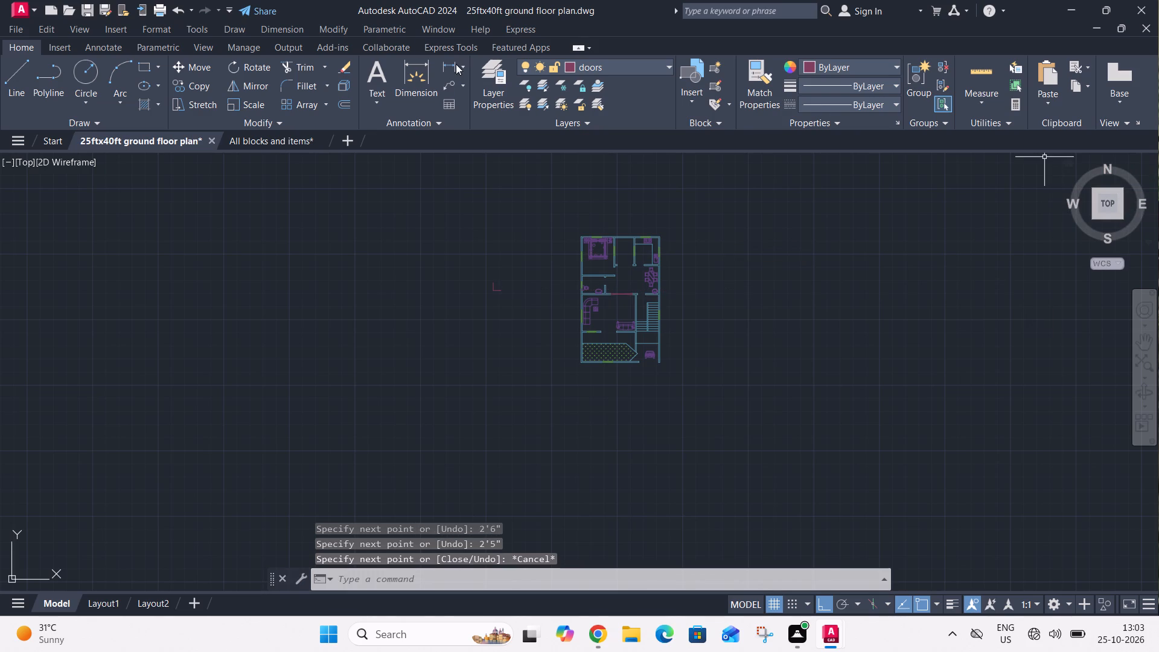
# Check the length of the outline's horizontal line with a linear dimension, without placing it.
pyautogui.click(442, 67)
pyautogui.scroll(4, 467, 308)
pyautogui.moveTo(531, 249); pyautogui.dragTo(532, 249, button='middle')
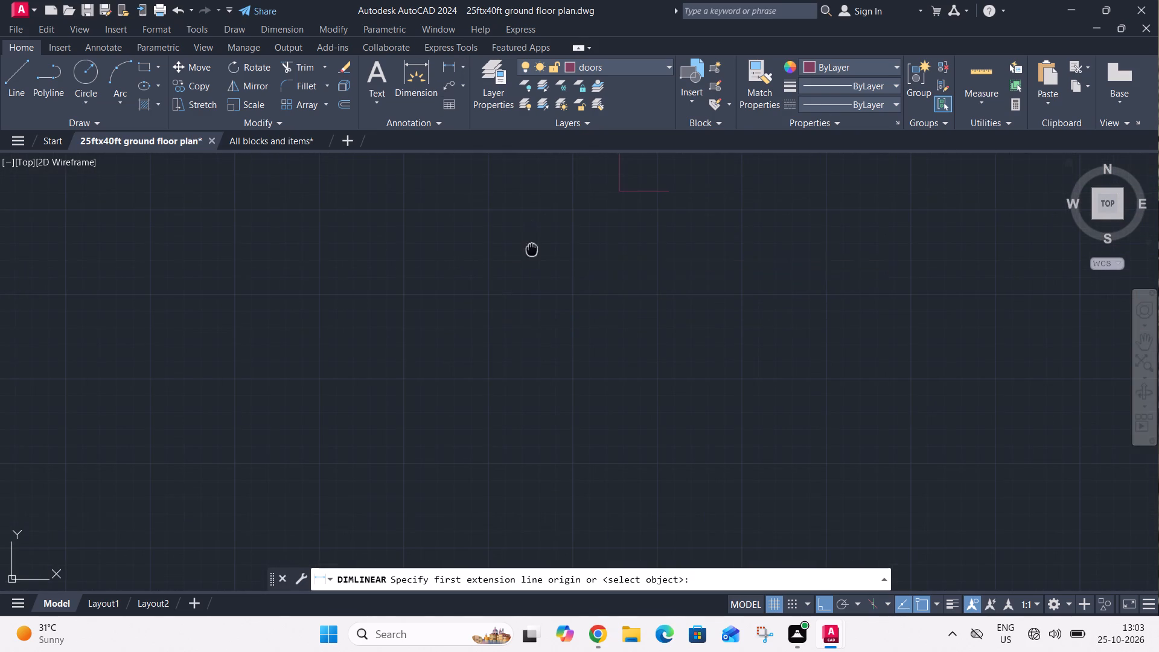
pyautogui.moveTo(532, 249); pyautogui.dragTo(337, 535, button='middle')
pyautogui.moveTo(429, 477); pyautogui.dragTo(434, 477)
pyautogui.click(478, 475)
pyautogui.press('Escape')
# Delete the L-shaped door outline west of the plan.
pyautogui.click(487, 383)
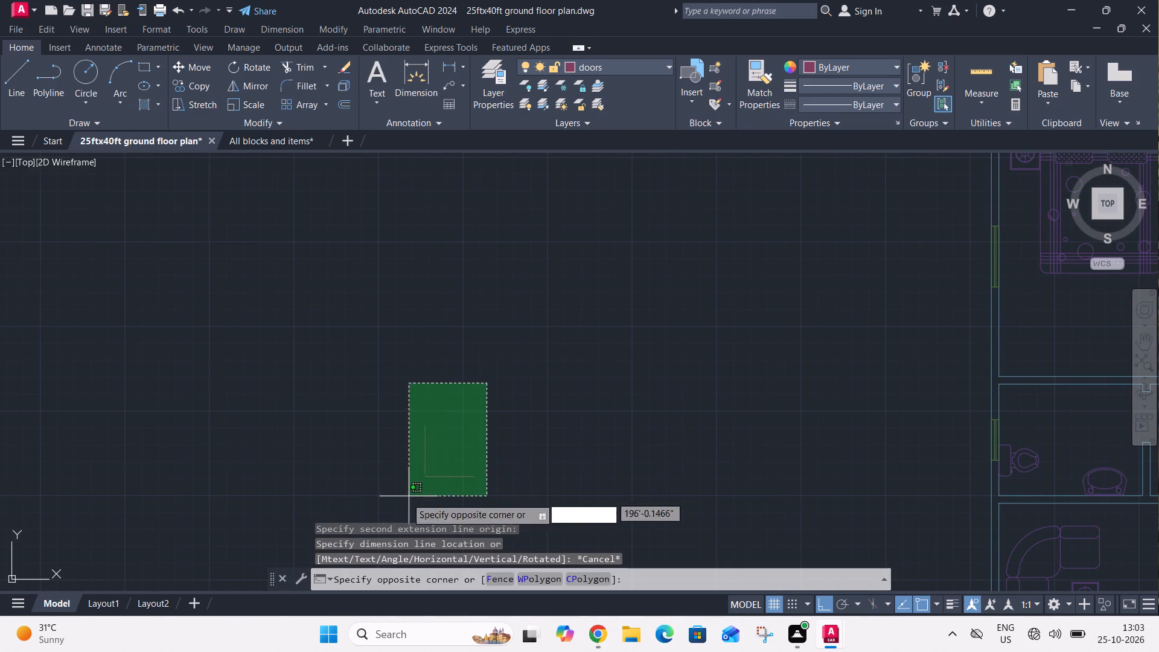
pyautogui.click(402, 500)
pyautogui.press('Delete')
# Draw a new L-shaped door outline west of the plan with lines 2'6" south and 2'6" east.
pyautogui.write('l')
pyautogui.press('space')
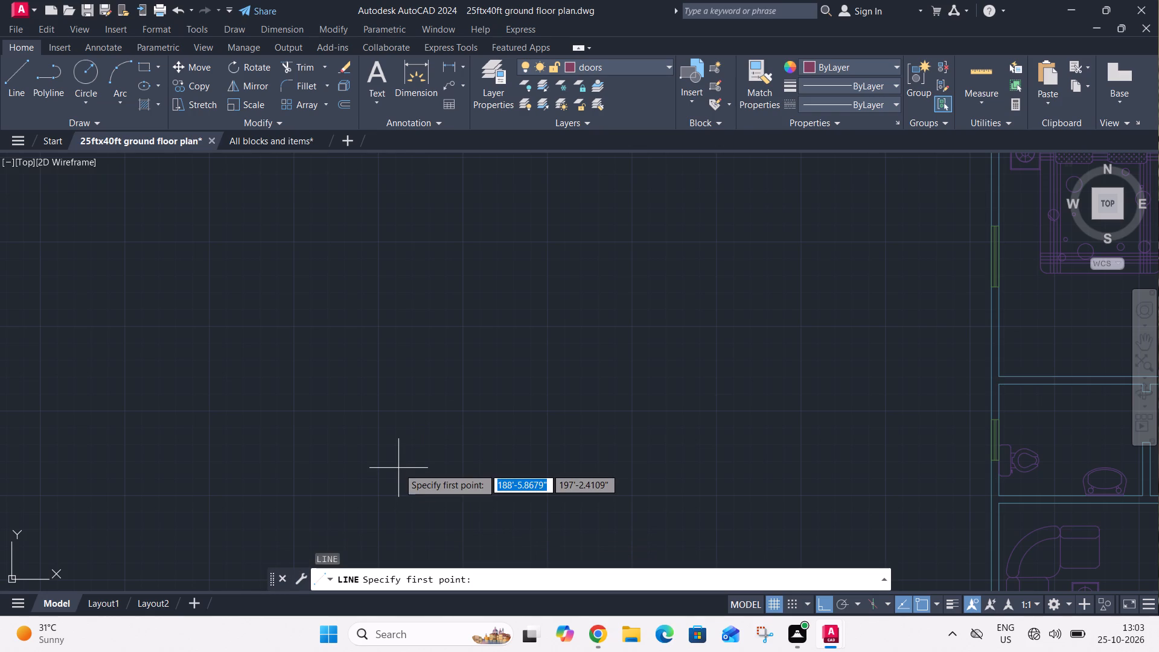
pyautogui.press('F8')
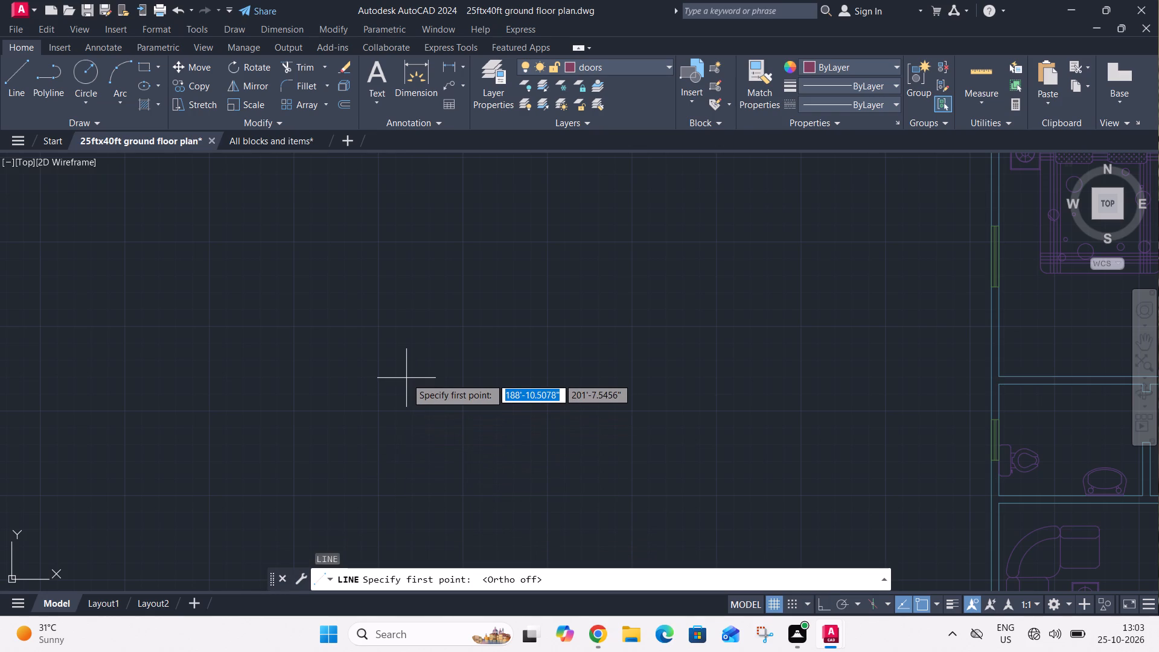
pyautogui.press('F8')
pyautogui.click(404, 345)
pyautogui.write('2;6"')
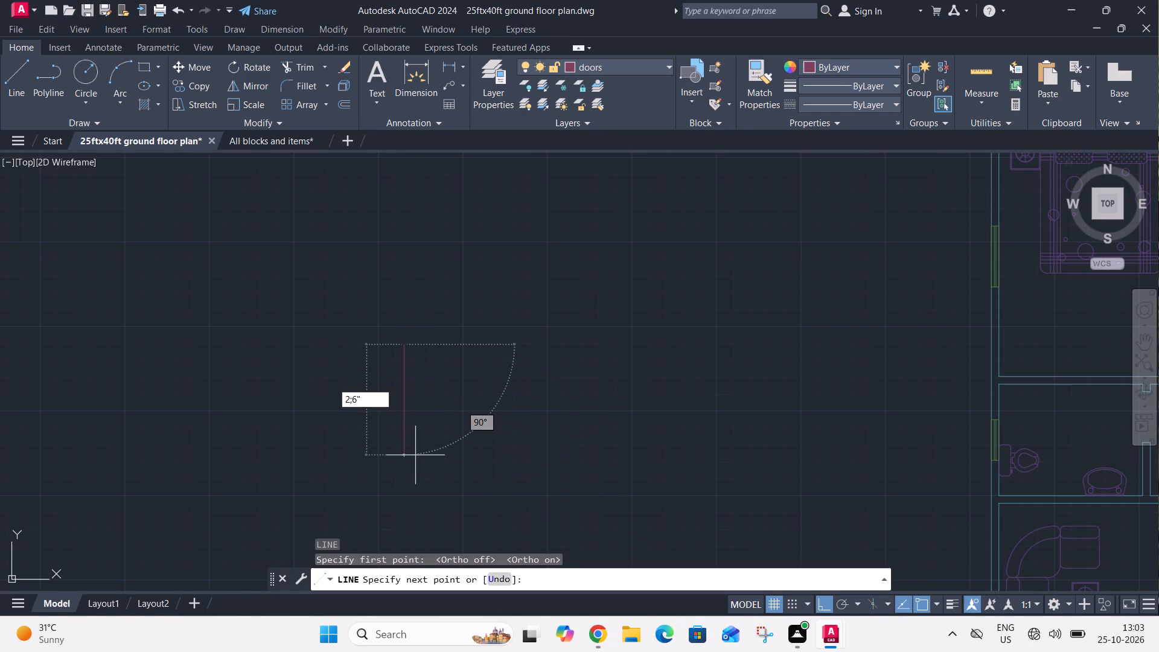
pyautogui.press('Return')
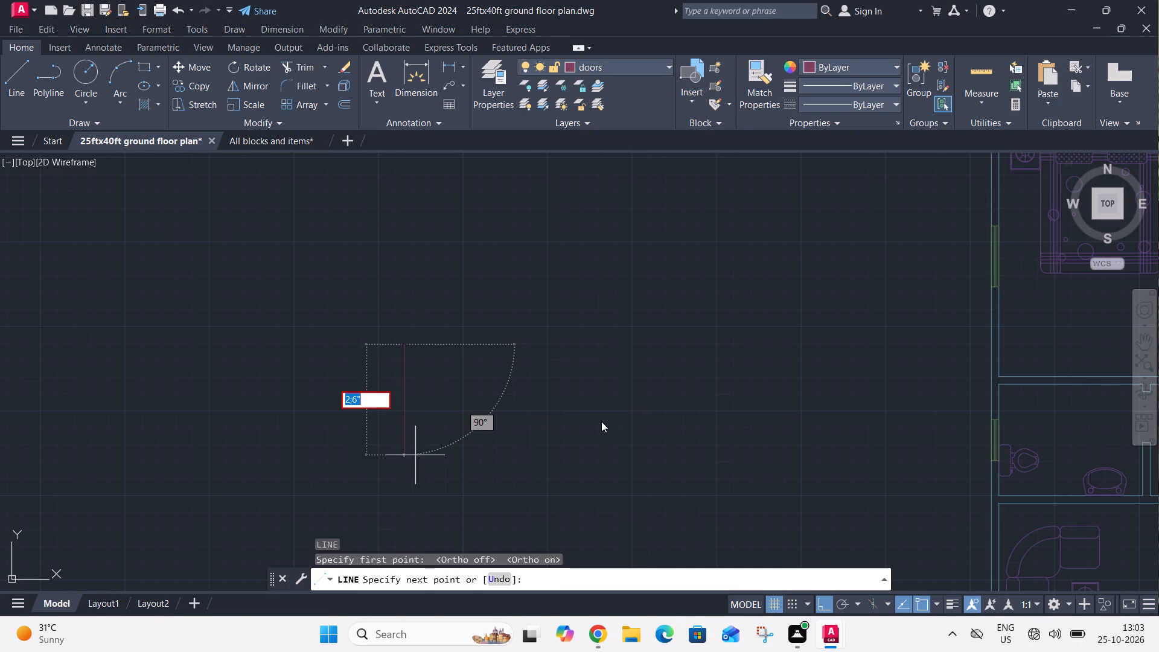
pyautogui.press('Escape')
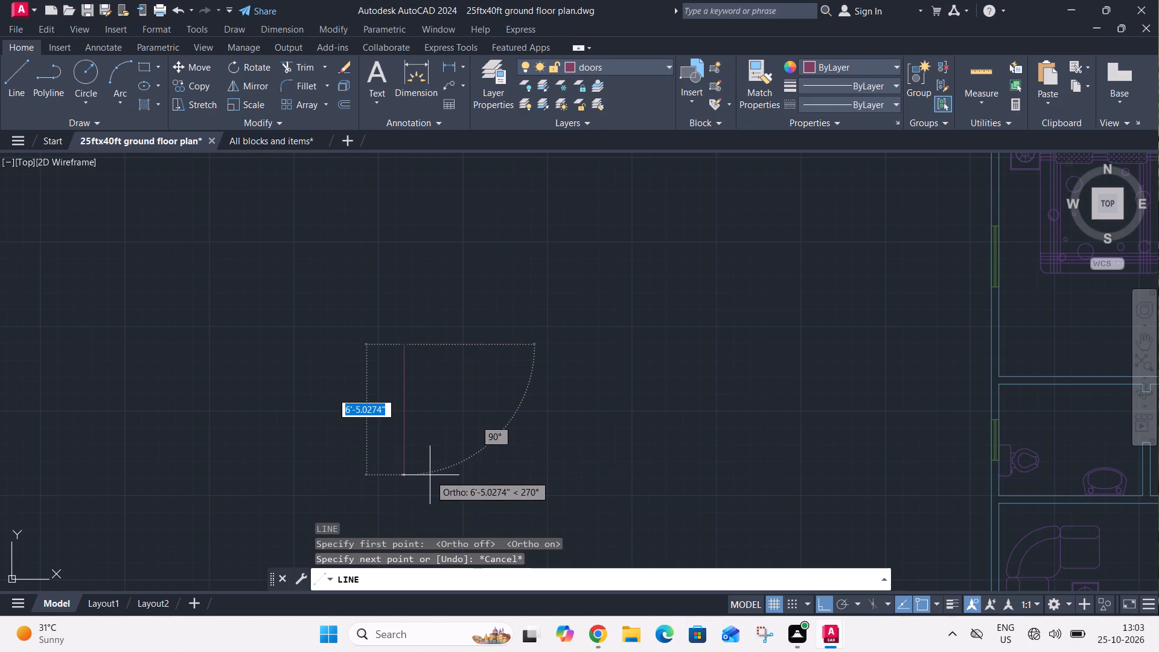
pyautogui.write('2\'6"')
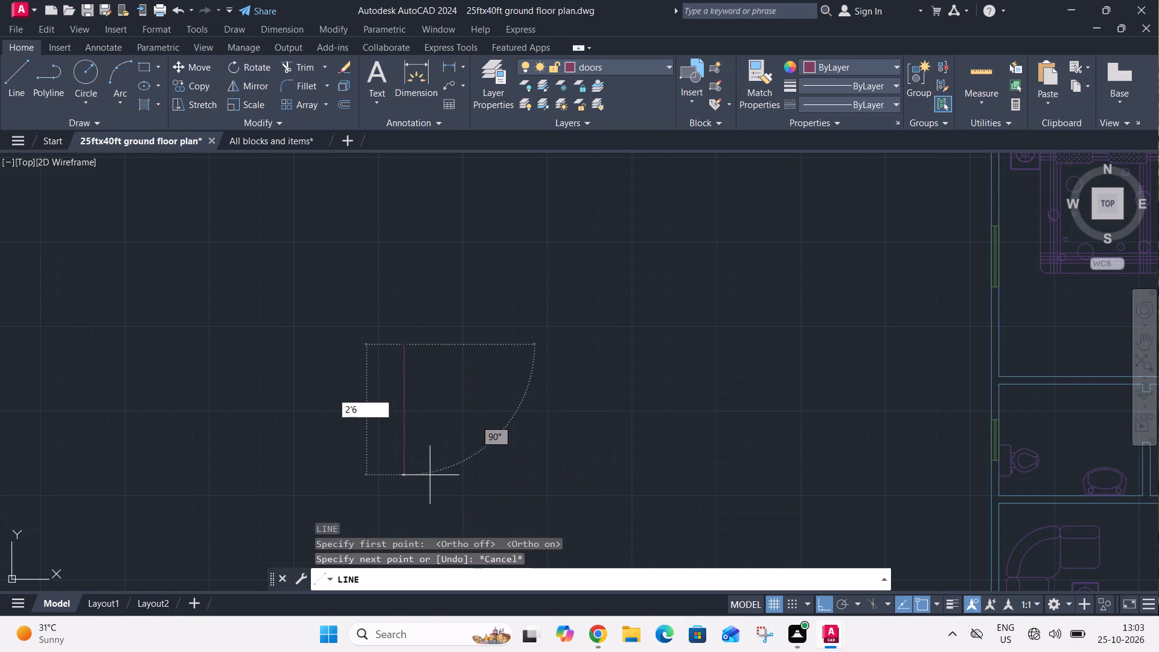
pyautogui.press('Return')
pyautogui.write('2\'6"')
pyautogui.press('Return')
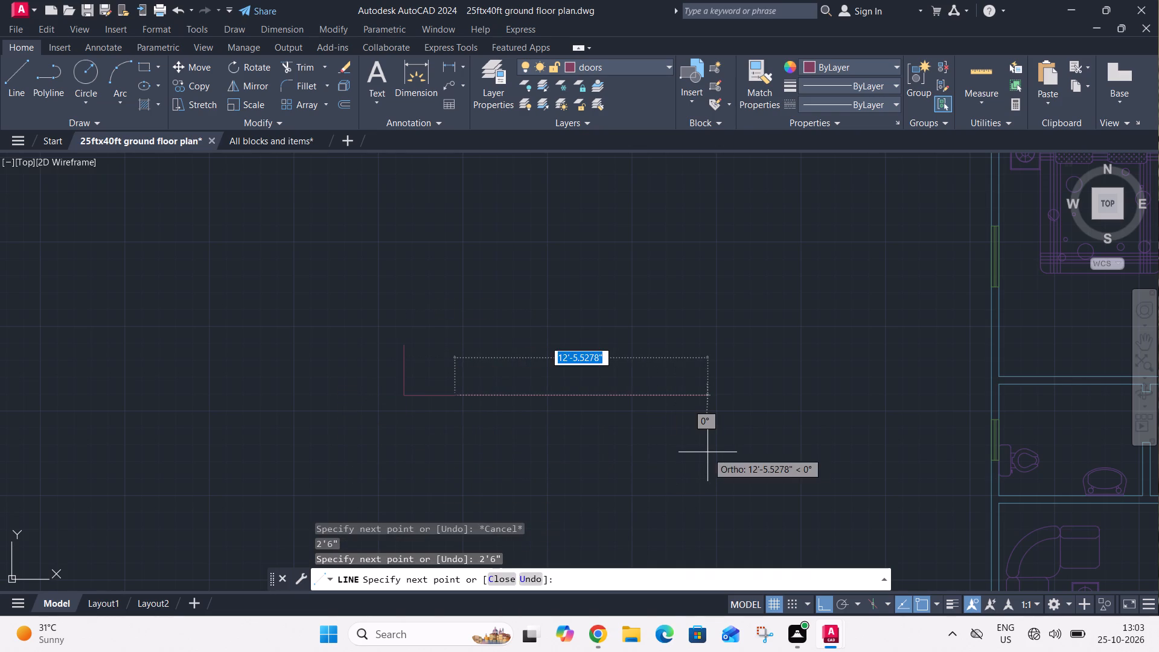
pyautogui.press('Escape')
# Offset the door outline's vertical line 2" east to form the door leaf.
pyautogui.write('o 2"')
pyautogui.press('Return')
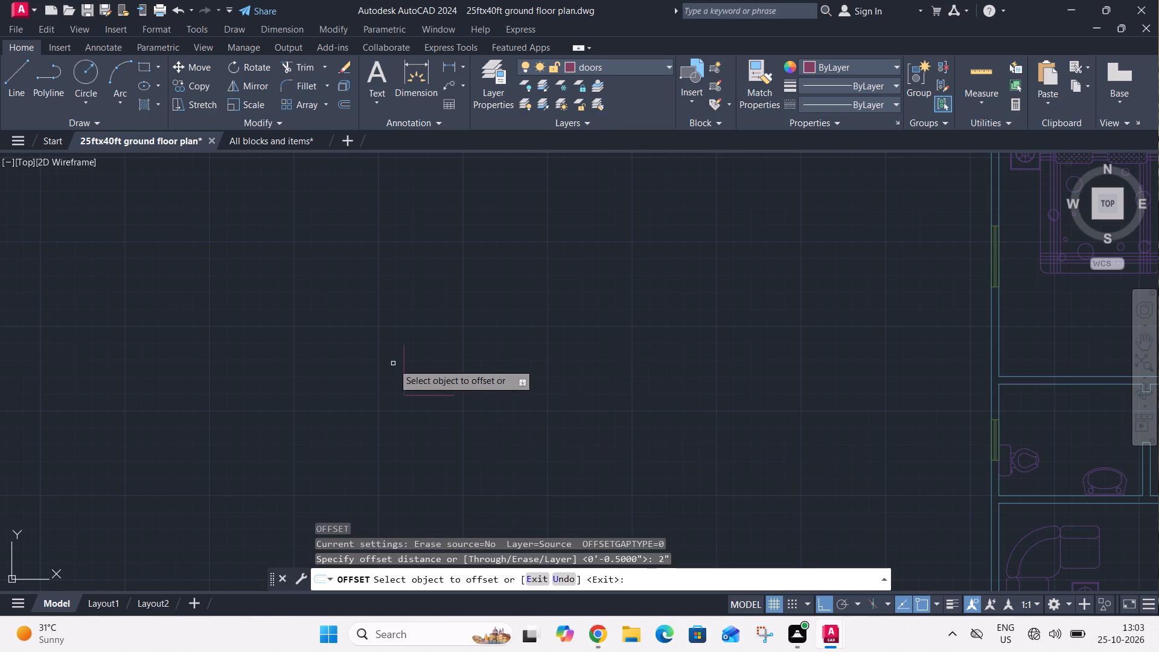
pyautogui.click(404, 368)
pyautogui.click(461, 379)
pyautogui.press('Escape')
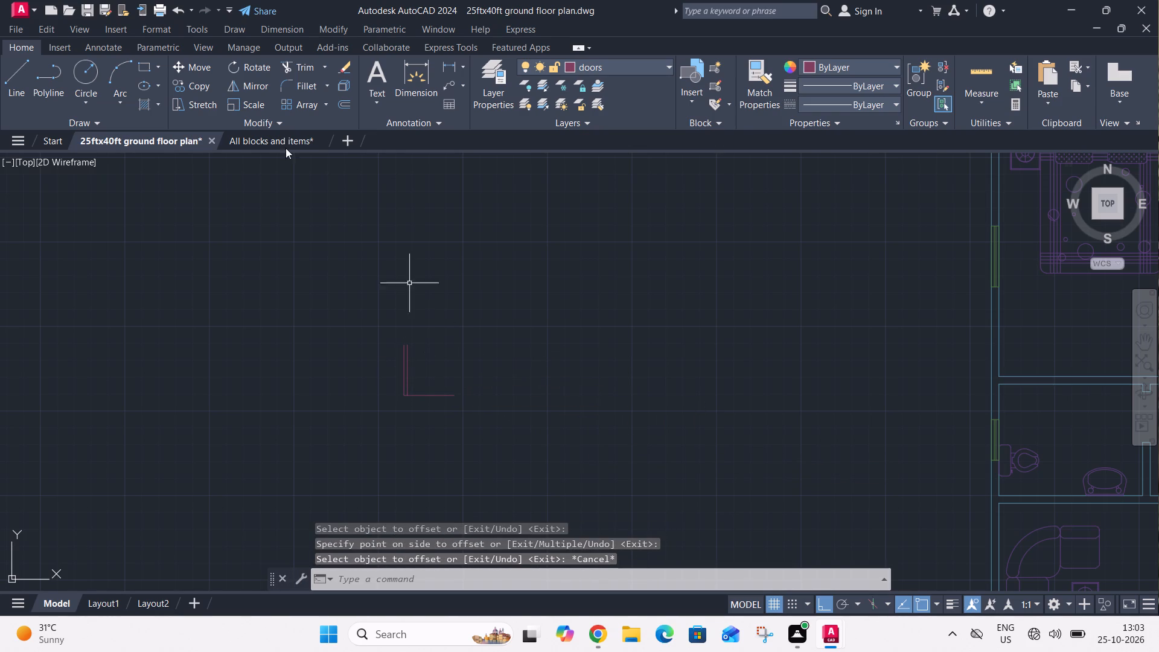
# Draw a Start, End, Direction arc from the outer leaf line's north end to the horizontal line's east end.
pyautogui.click(116, 103)
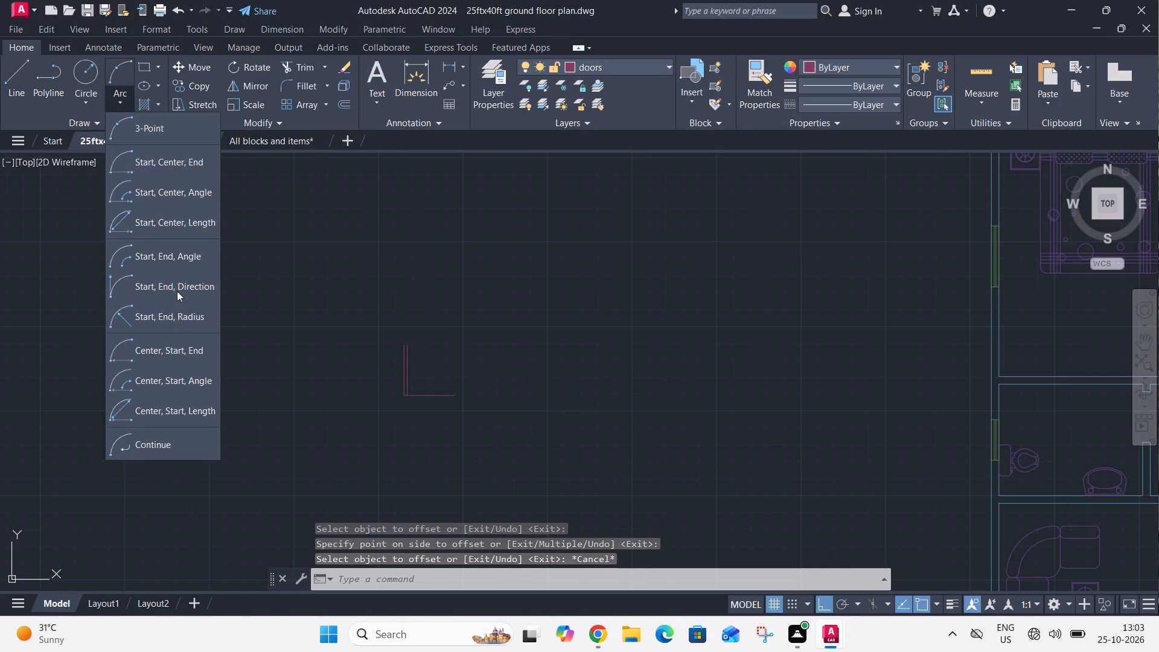
pyautogui.click(177, 288)
pyautogui.scroll(3, 398, 344)
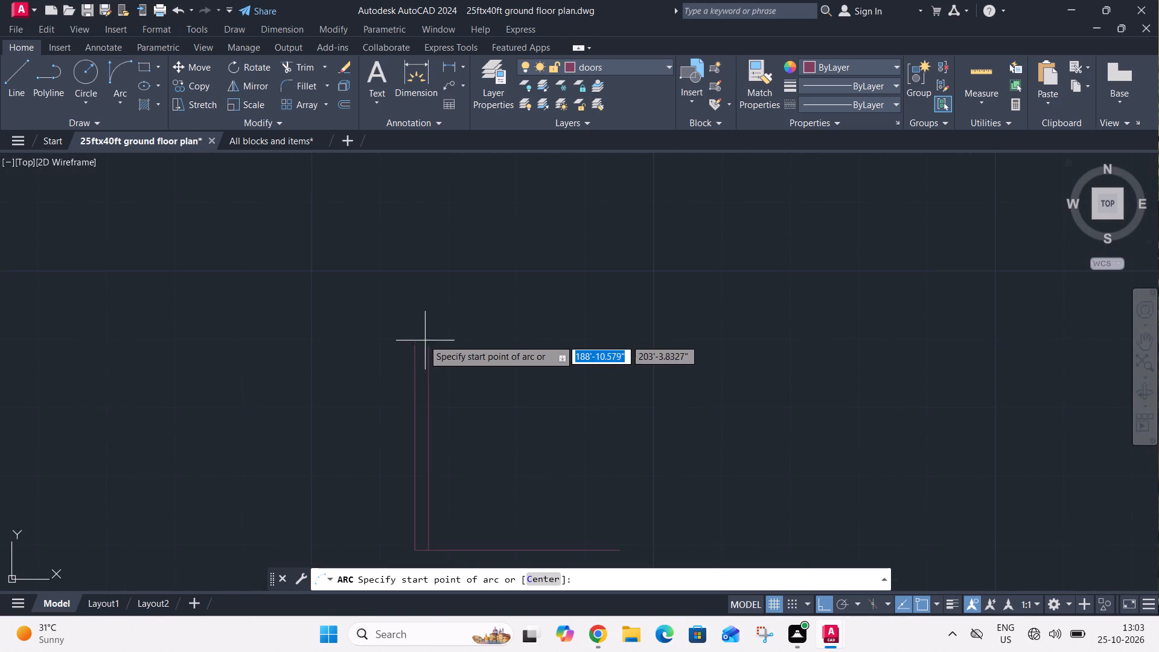
pyautogui.click(413, 340)
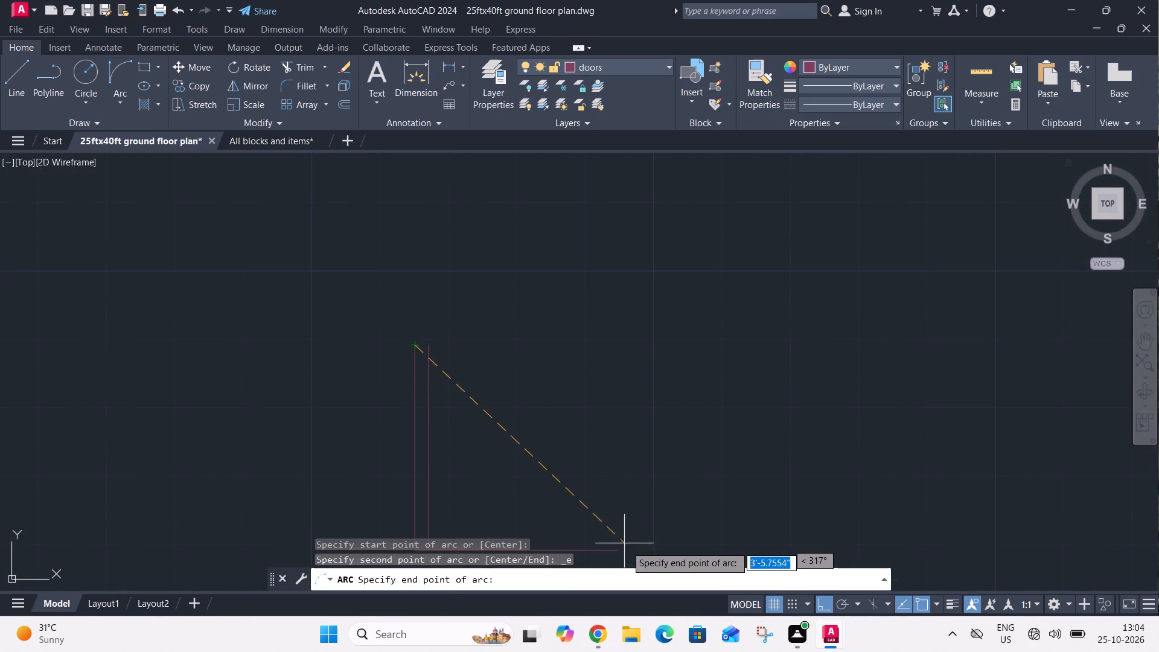
pyautogui.moveTo(622, 550); pyautogui.dragTo(622, 543)
pyautogui.click(627, 512)
pyautogui.press('Escape')
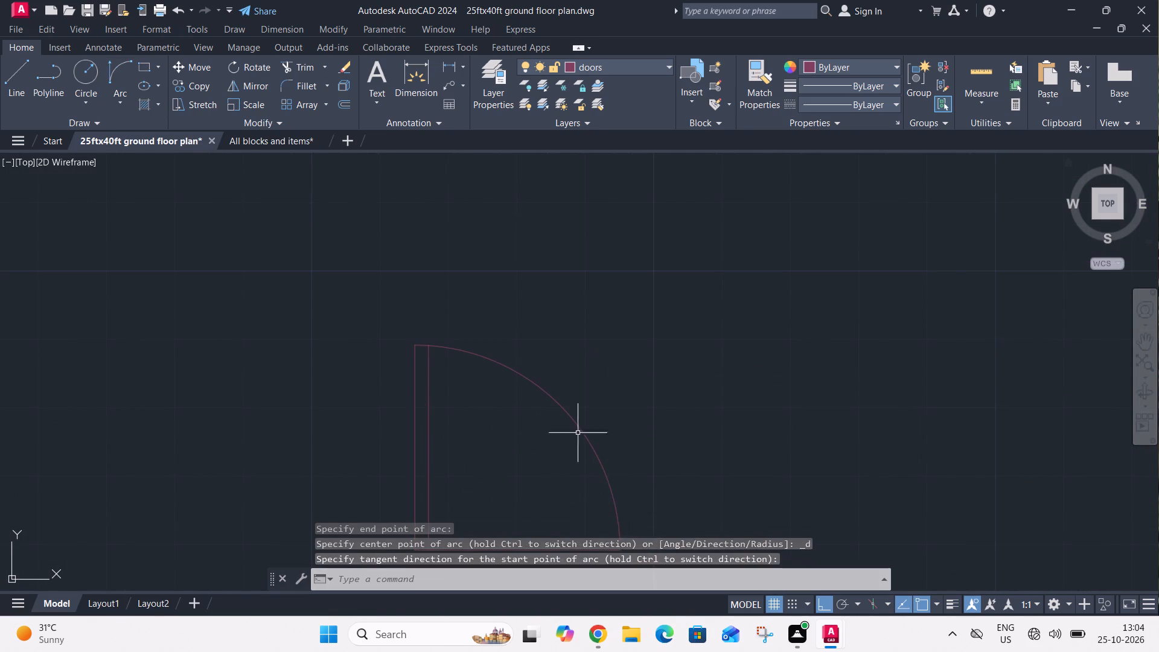
# Trim the part of the inner leaf line that projects north beyond the door swing arc.
pyautogui.press('t')
pyautogui.press('r')
pyautogui.press('space')
pyautogui.scroll(4, 433, 338)
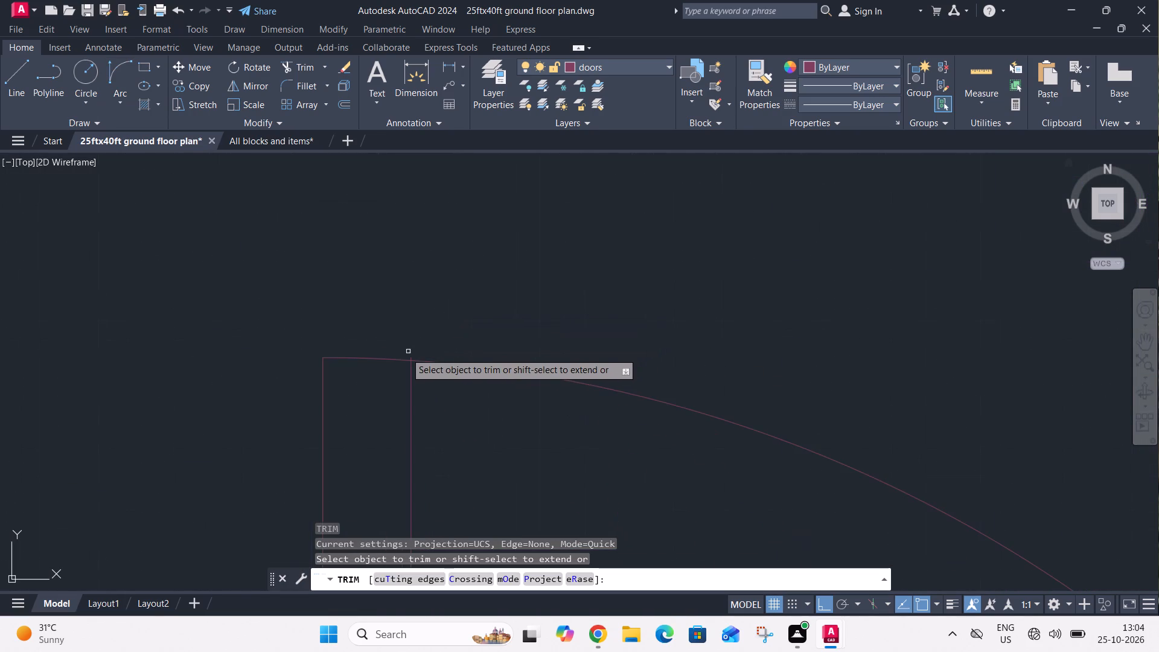
pyautogui.scroll(4, 405, 359)
pyautogui.click(439, 359)
pyautogui.click(366, 356)
pyautogui.press('Escape')
# Copy the complete door from west of the plan into the open area east of the bathroom.
pyautogui.scroll(-5, 395, 335)
pyautogui.scroll(-5, 431, 262)
pyautogui.click(410, 247)
pyautogui.click(557, 412)
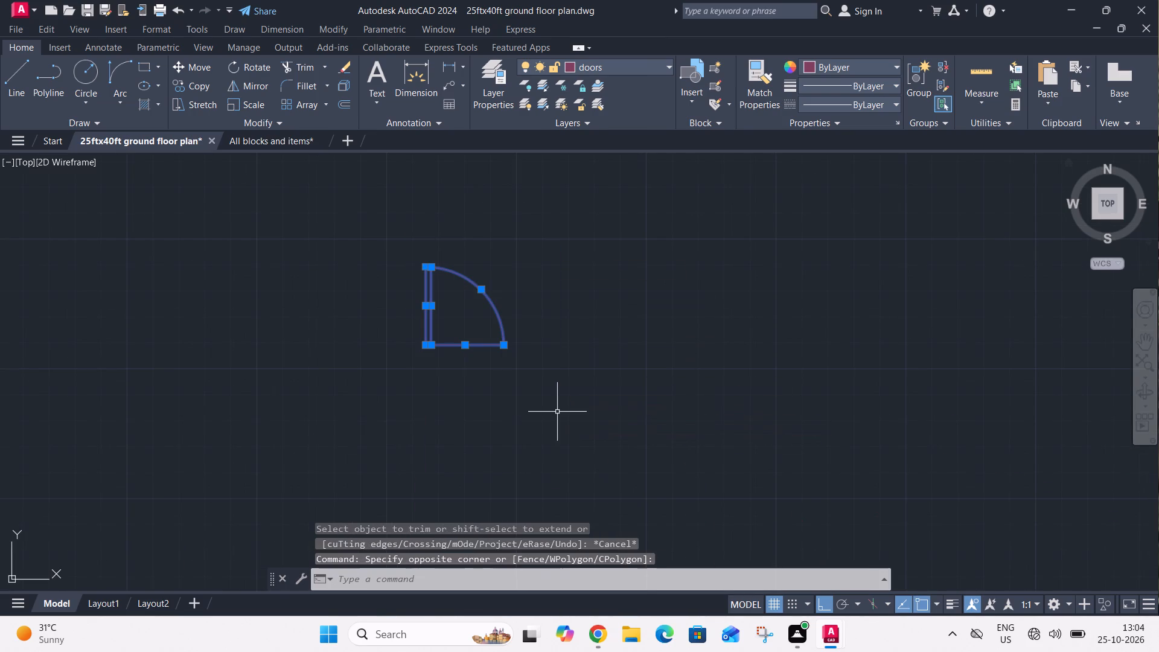
pyautogui.press('m')
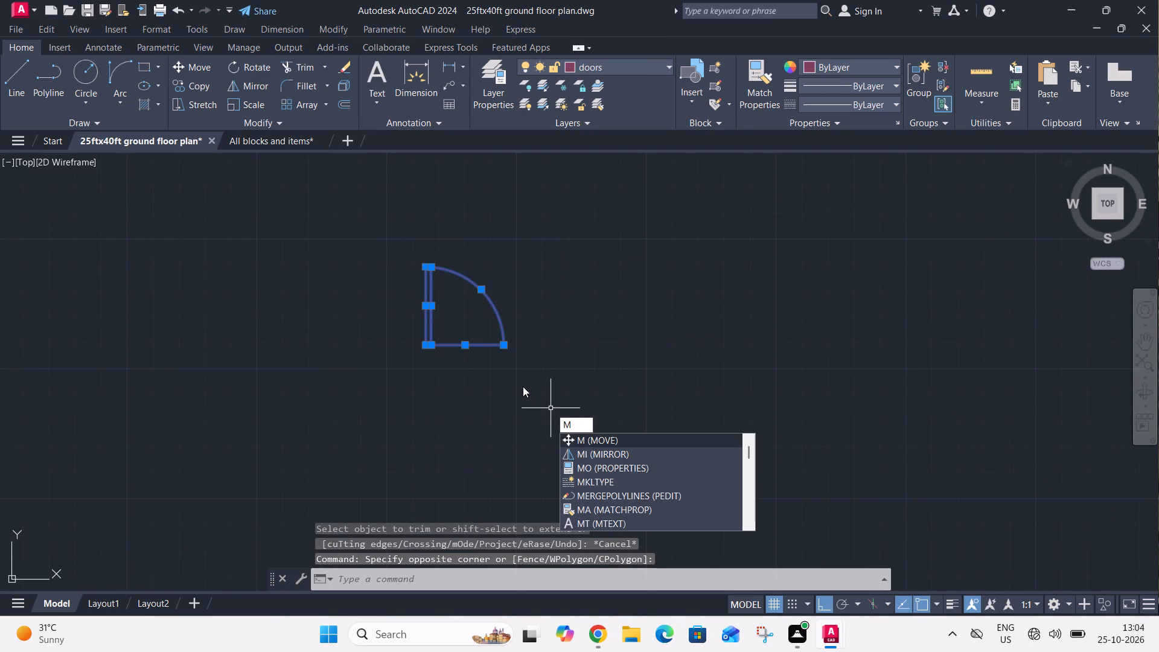
pyautogui.press('BackSpace')
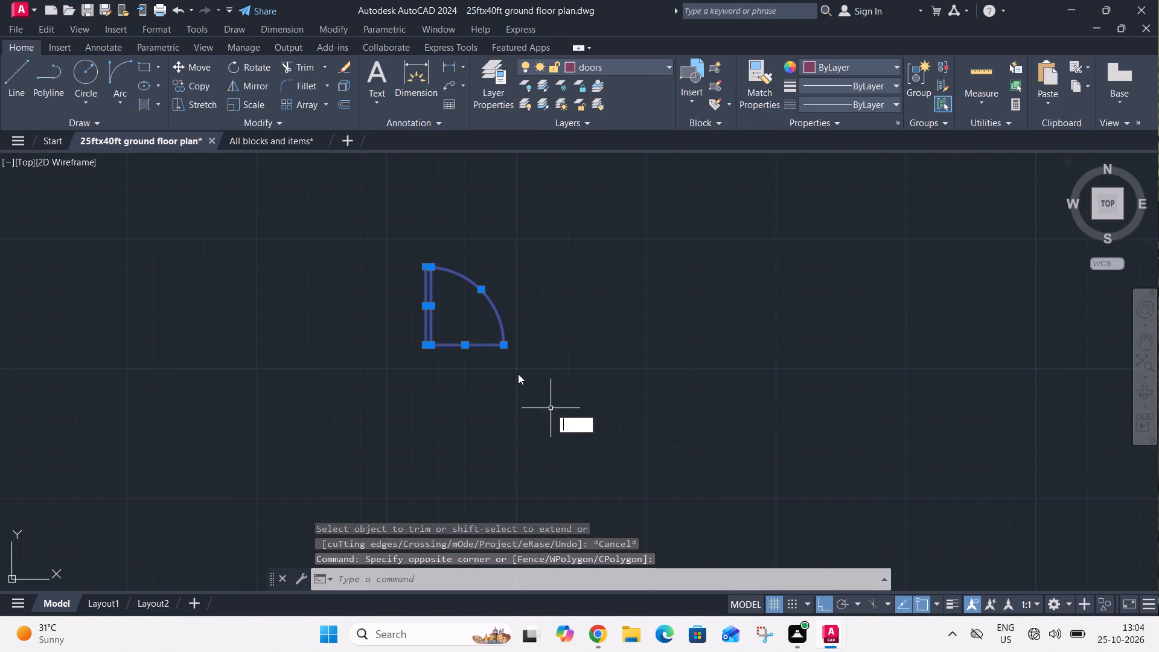
pyautogui.write('co')
pyautogui.press('space')
pyautogui.click(436, 339)
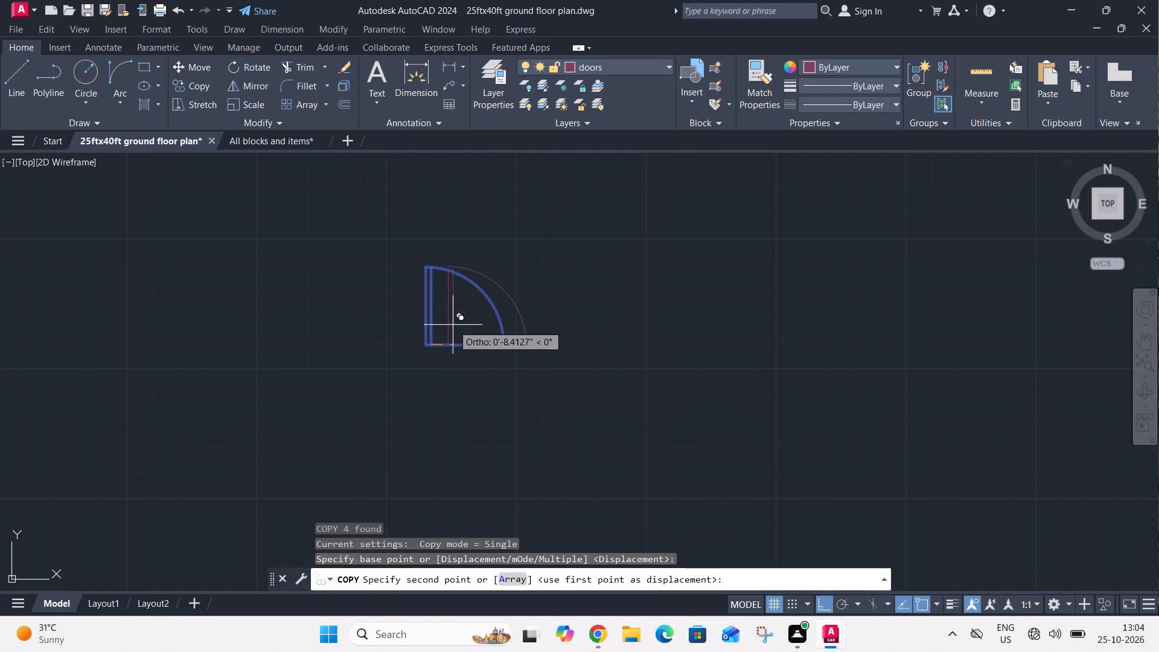
pyautogui.scroll(-4, 456, 325)
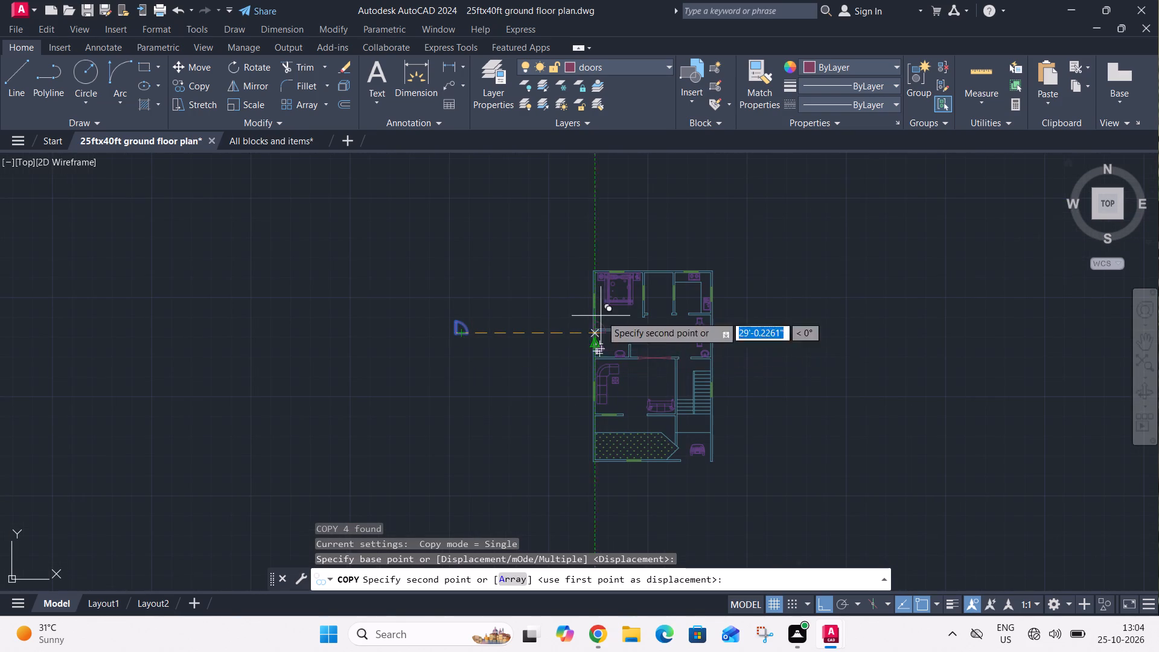
pyautogui.scroll(4, 617, 317)
pyautogui.scroll(-2, 700, 290)
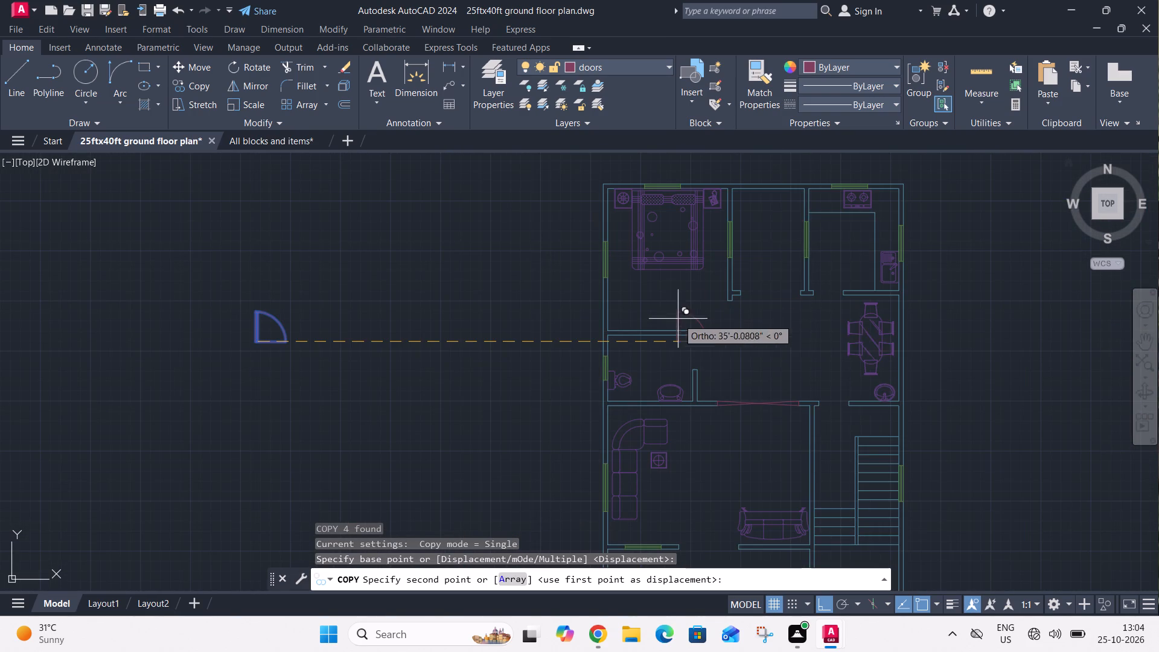
pyautogui.click(760, 359)
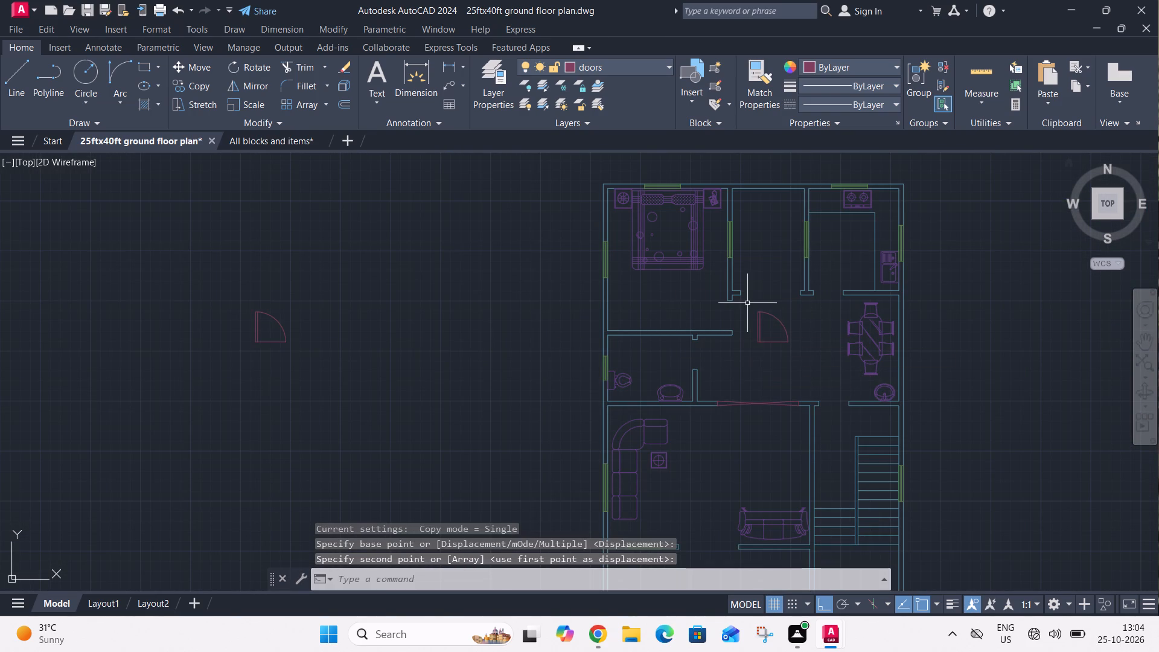
# Align the copied door to the bathroom doorway's two east wall corners, scaling it to fit the opening.
pyautogui.scroll(3, 750, 304)
pyautogui.click(750, 306)
pyautogui.click(990, 523)
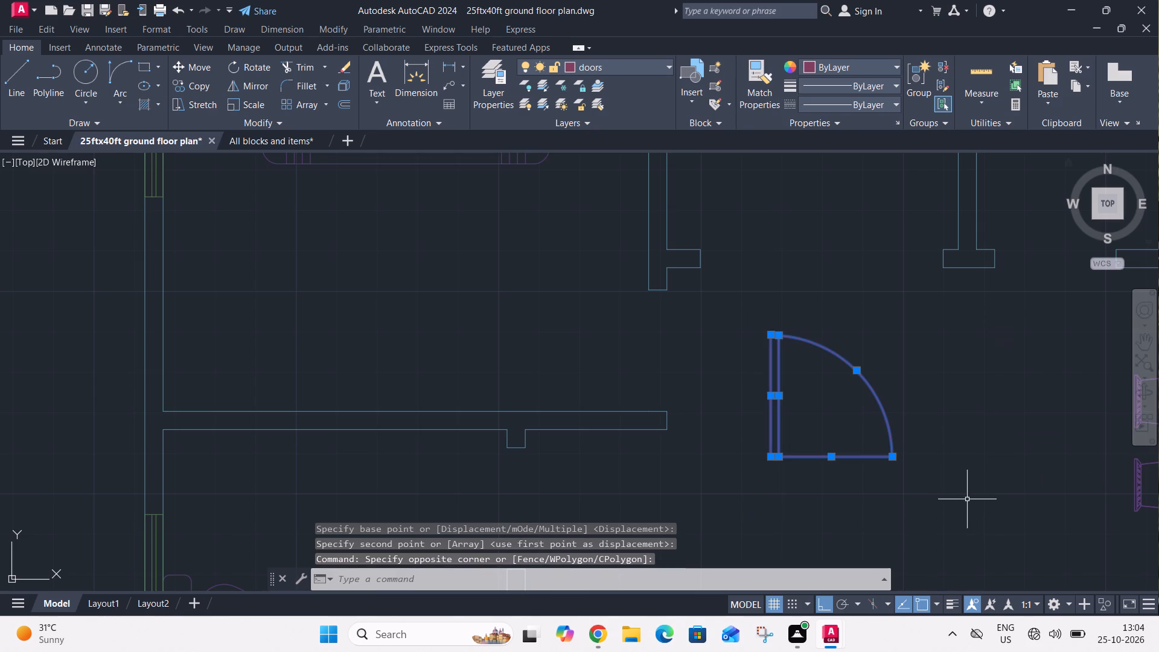
pyautogui.press('a')
pyautogui.press('l')
pyautogui.press('space')
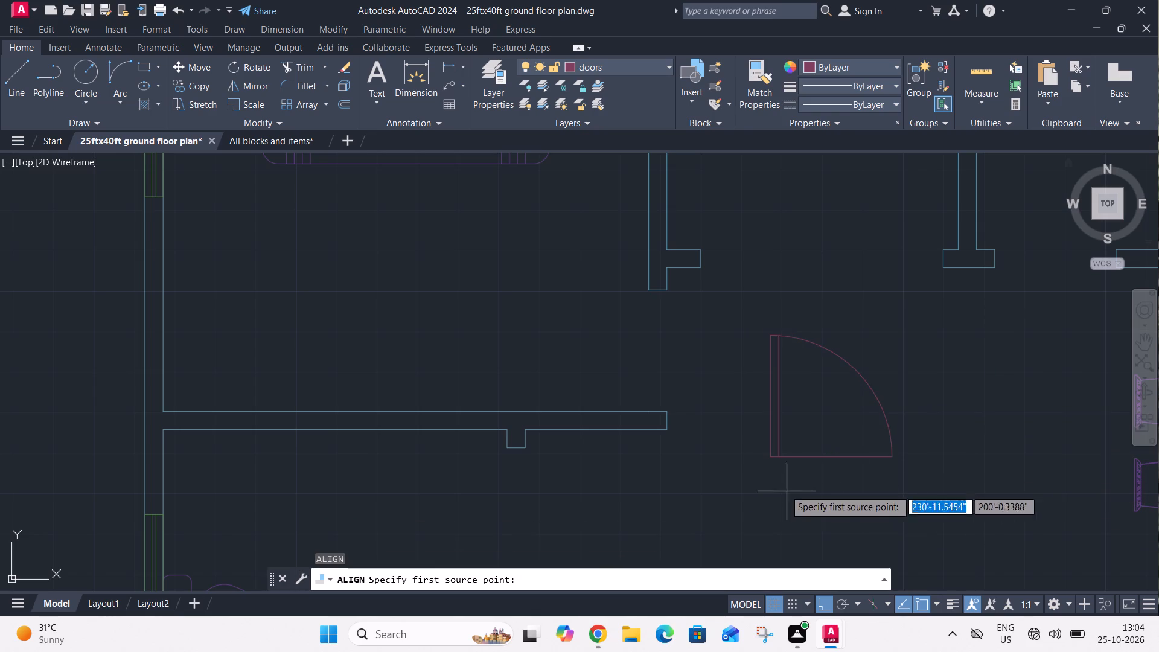
pyautogui.scroll(-3, 752, 453)
pyautogui.scroll(4, 753, 447)
pyautogui.click(758, 426)
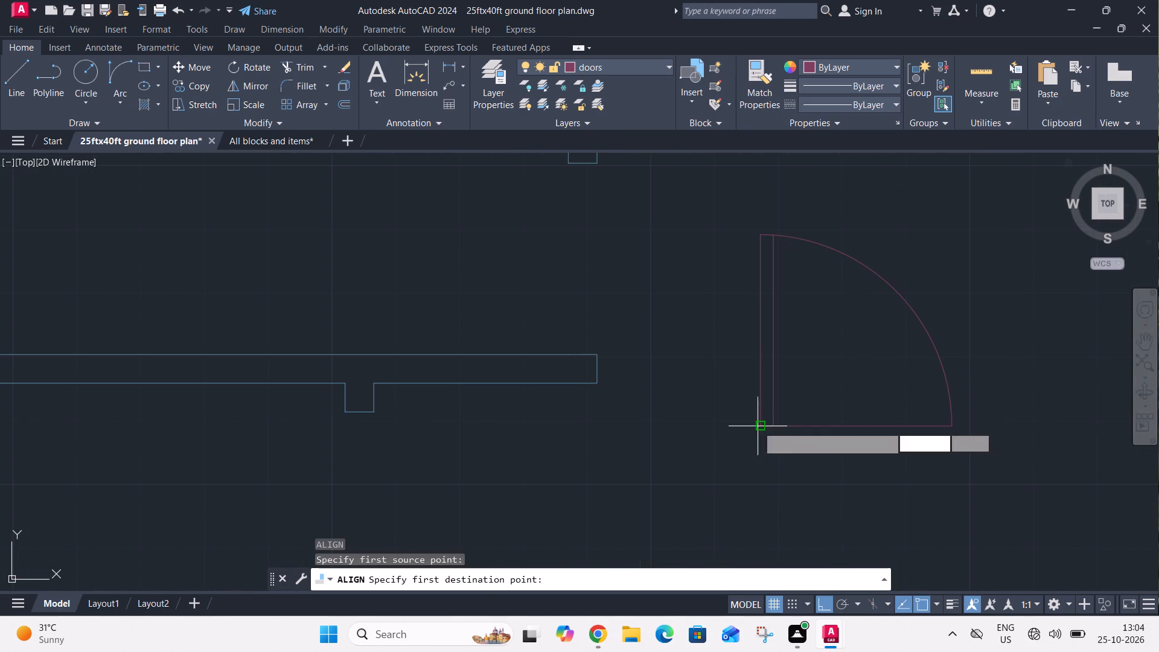
pyautogui.click(374, 413)
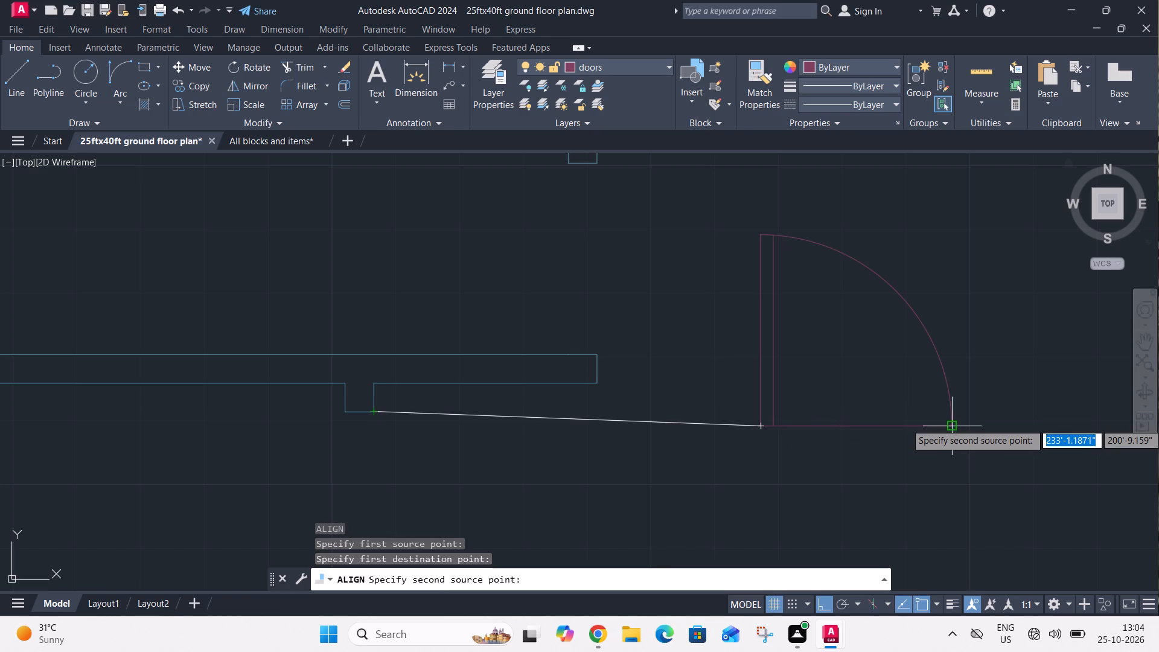
pyautogui.click(955, 424)
pyautogui.scroll(-4, 956, 343)
pyautogui.scroll(3, 863, 394)
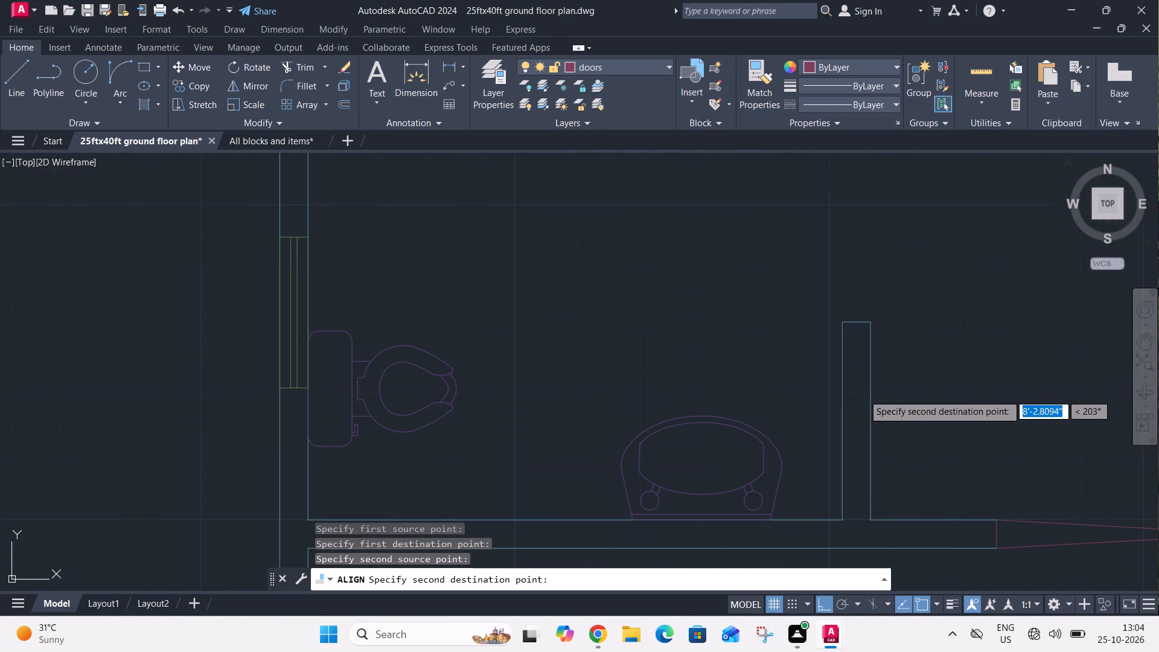
pyautogui.scroll(1, 863, 394)
pyautogui.click(873, 321)
pyautogui.press('space')
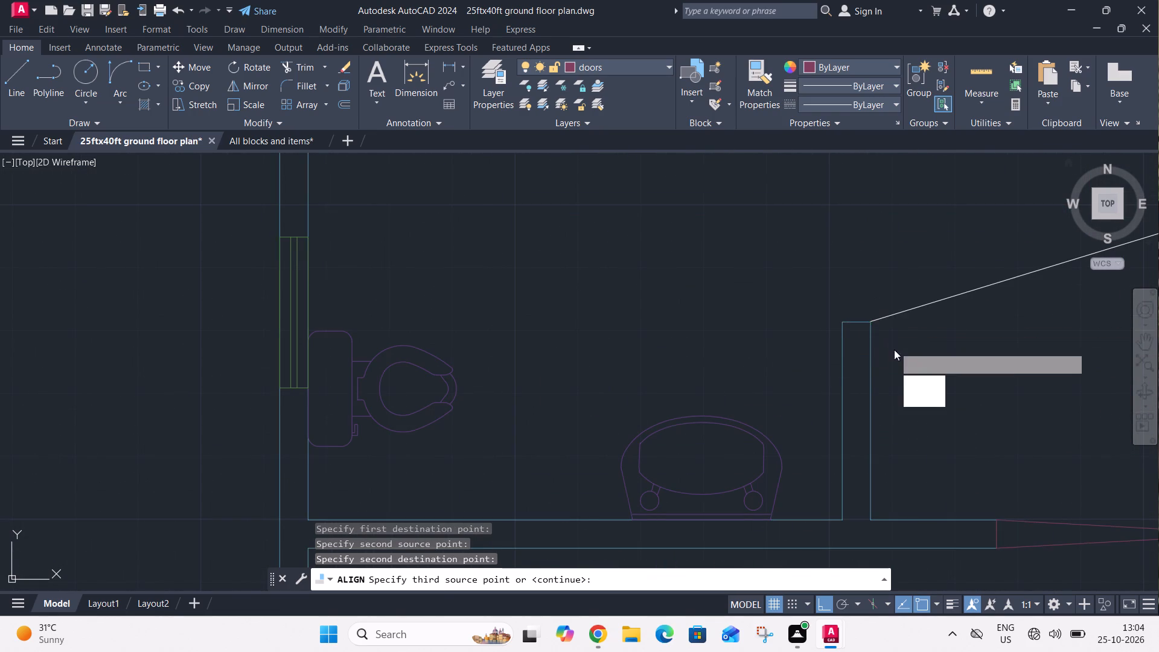
pyautogui.moveTo(925, 380); pyautogui.dragTo(894, 347)
# Mirror the bathroom door about its opening line so it swings into the bathroom, erasing the source objects.
pyautogui.scroll(-3, 896, 356)
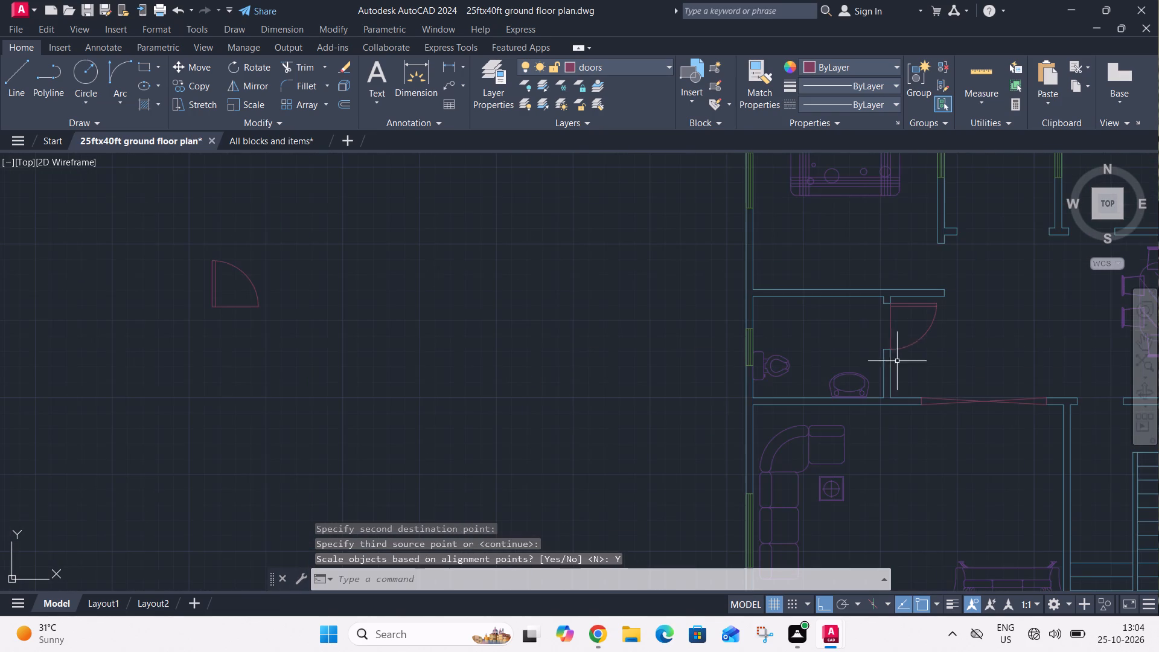
pyautogui.scroll(4, 914, 301)
pyautogui.click(1049, 299)
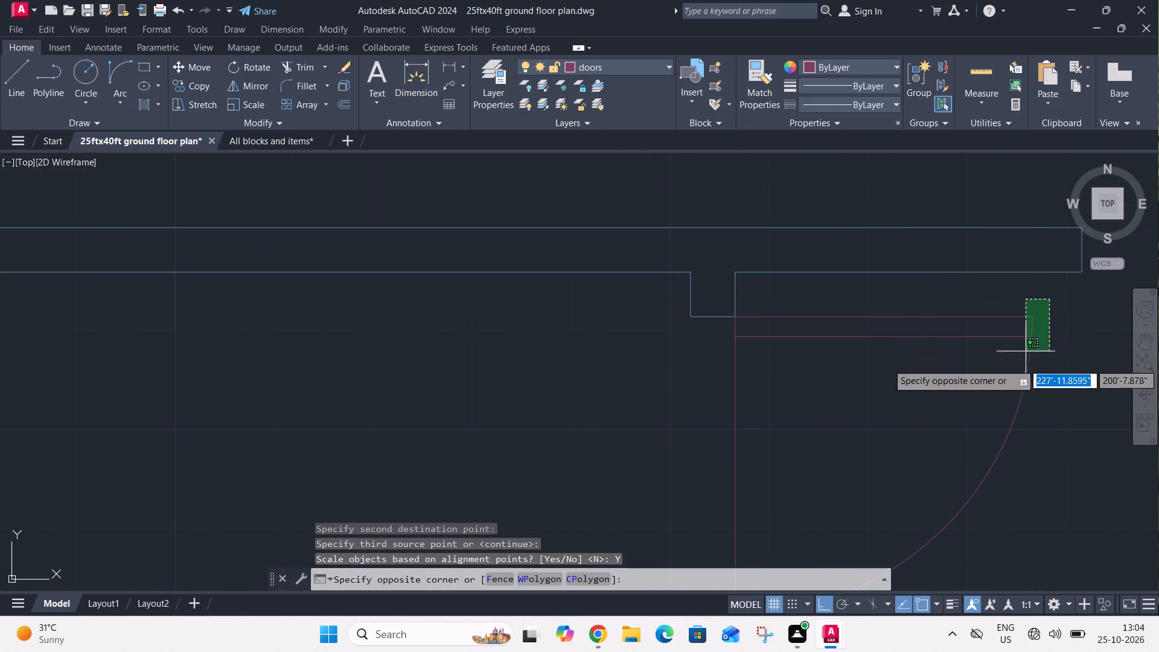
pyautogui.click(957, 446)
pyautogui.moveTo(875, 438); pyautogui.dragTo(864, 443)
pyautogui.click(694, 499)
pyautogui.scroll(-3, 702, 386)
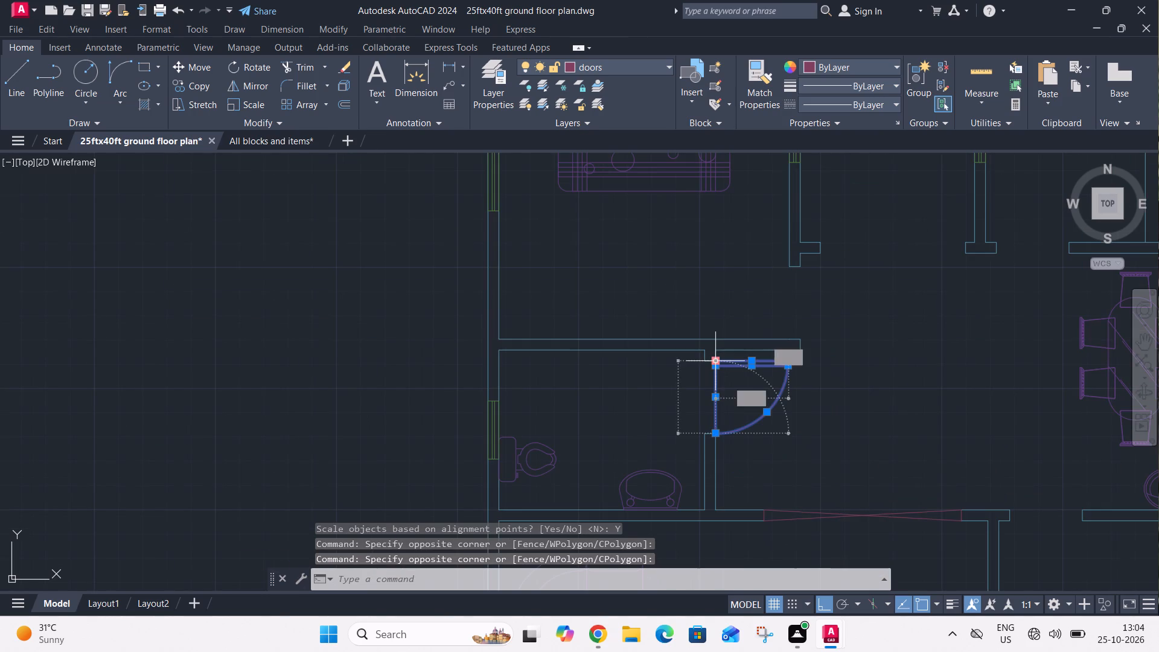
pyautogui.write('mi')
pyautogui.press('space')
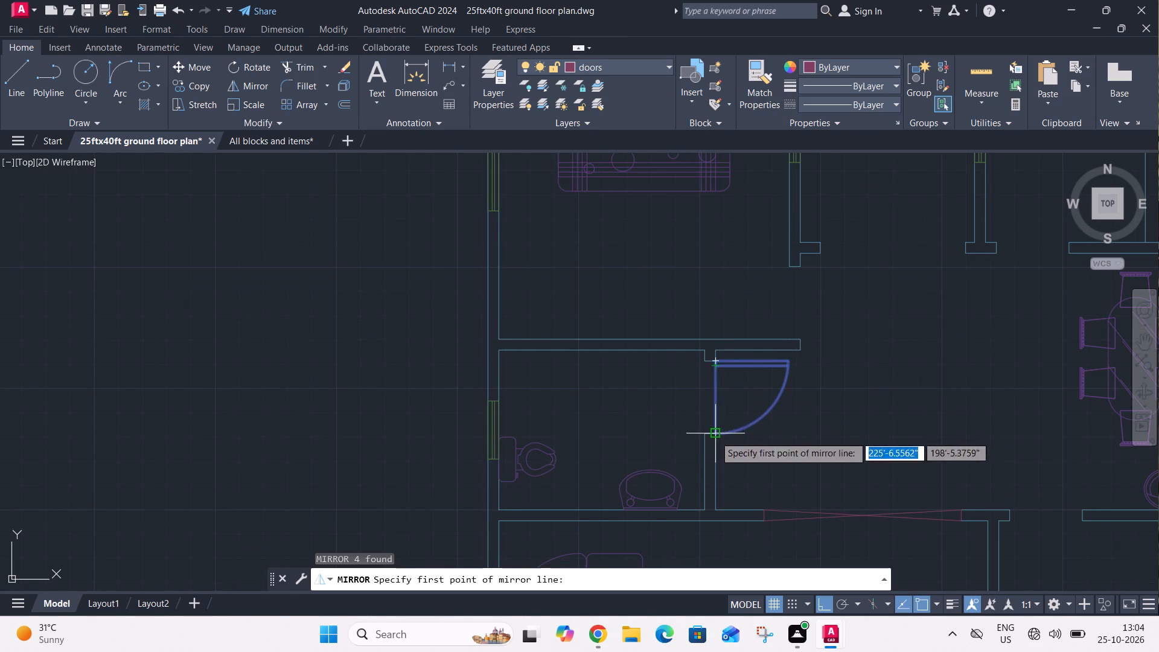
pyautogui.click(715, 437)
pyautogui.click(718, 361)
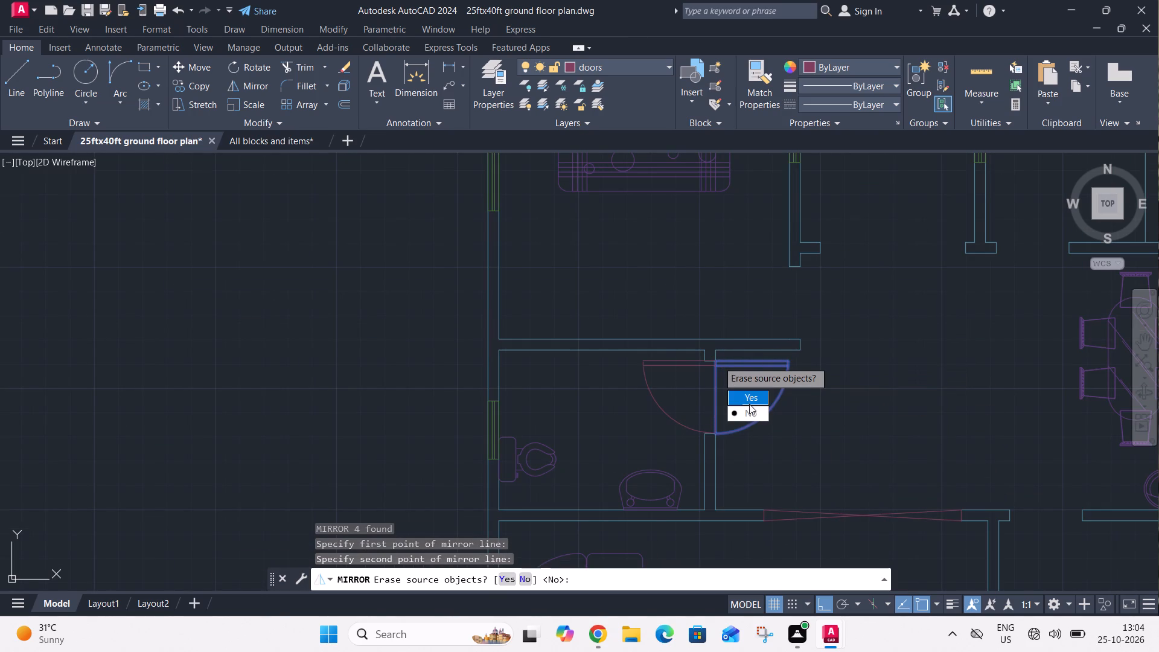
pyautogui.moveTo(749, 404); pyautogui.dragTo(718, 361)
# Copy the bathroom door into the bedroom, the middle north room and the kitchen, with Multiple mode requested and Ortho off.
pyautogui.moveTo(751, 383); pyautogui.dragTo(547, 415, button='middle')
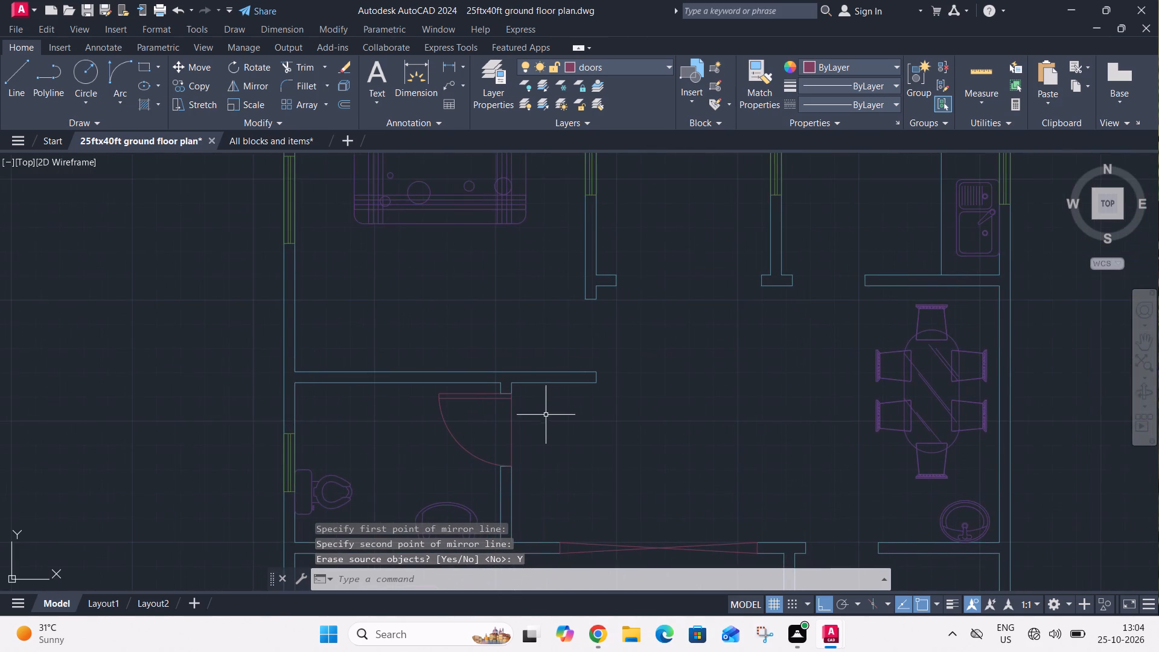
pyautogui.scroll(2, 491, 425)
pyautogui.click(585, 388)
pyautogui.click(439, 479)
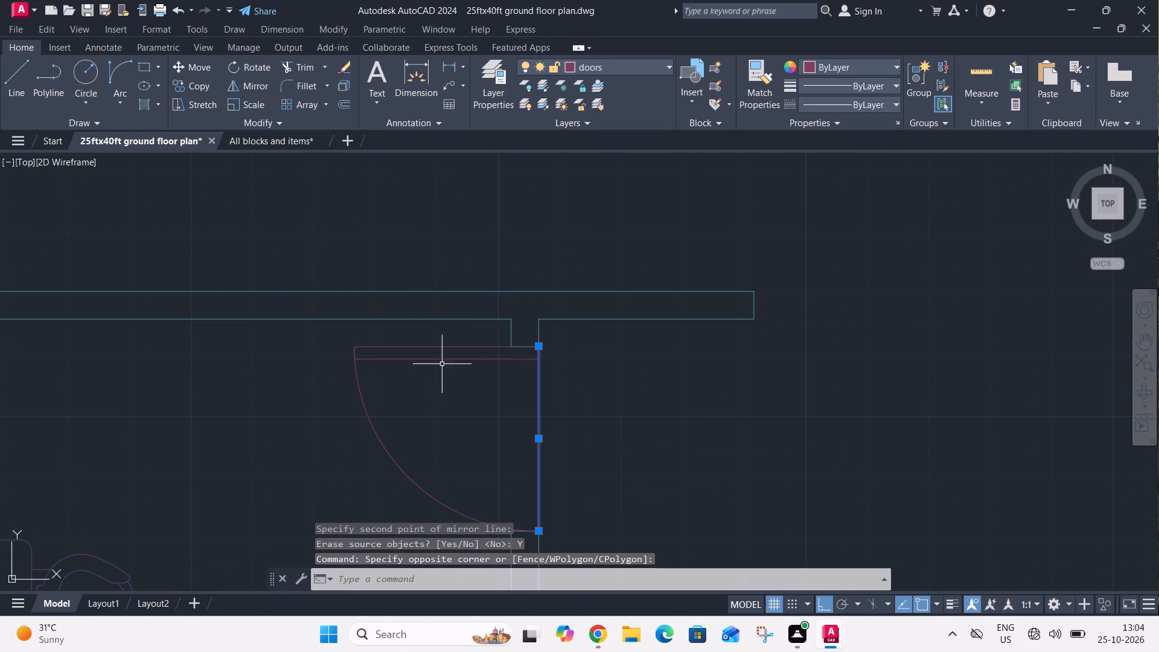
pyautogui.click(452, 340)
pyautogui.click(343, 468)
pyautogui.press('c')
pyautogui.press('o')
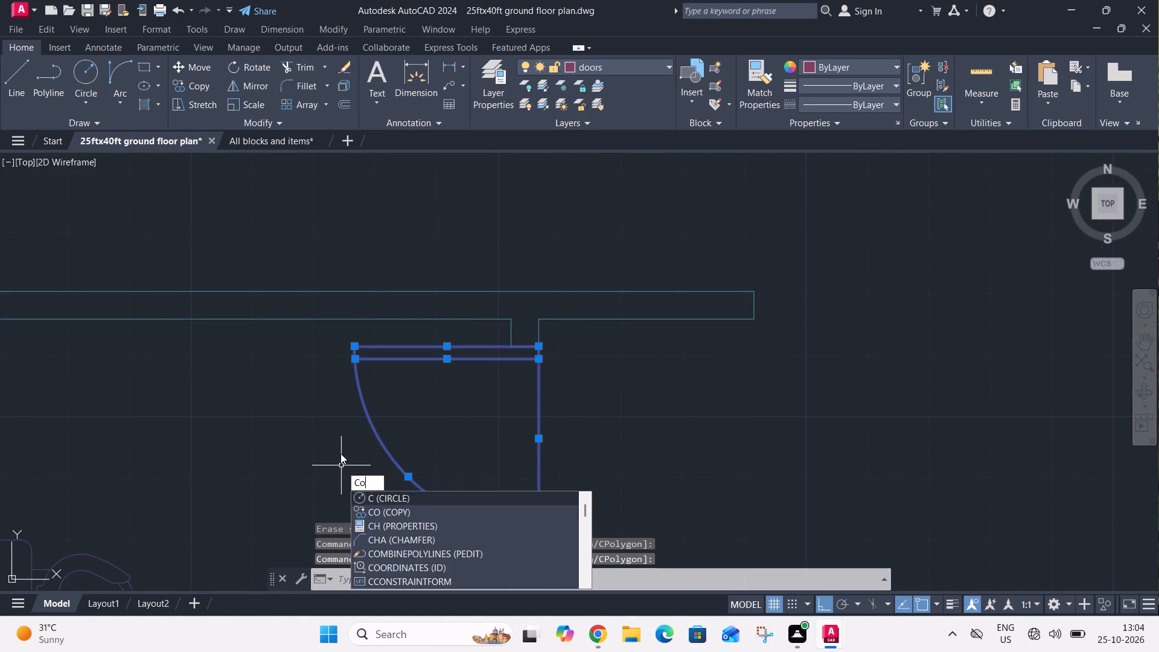
pyautogui.press('space')
pyautogui.write('m')
pyautogui.press('space')
pyautogui.click(375, 452)
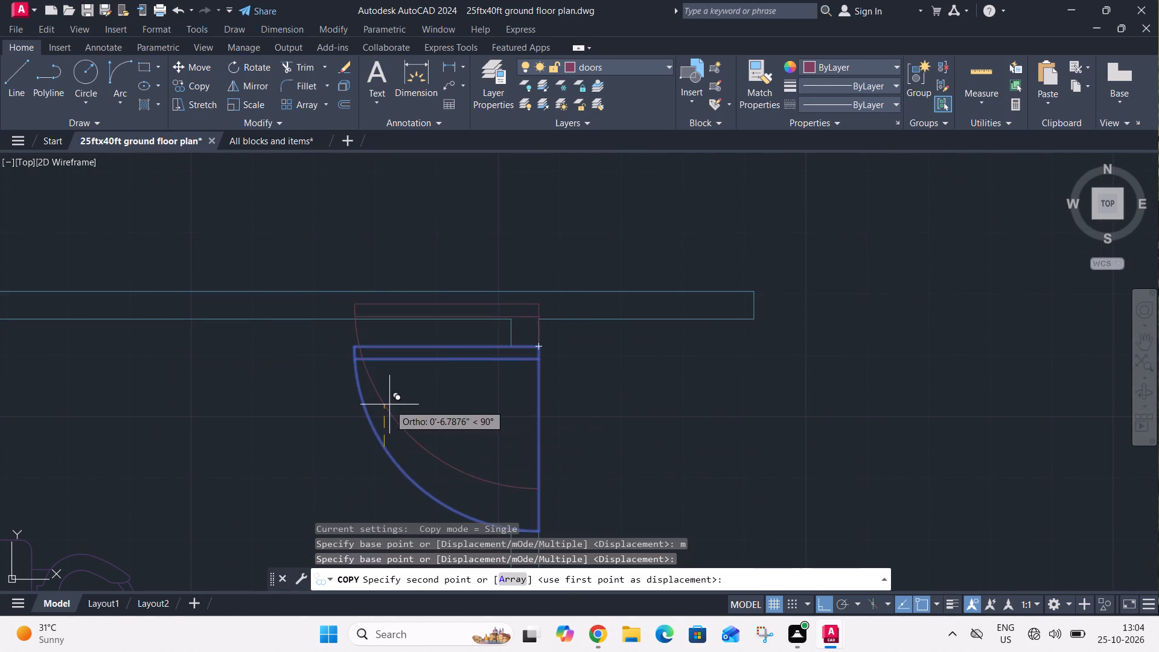
pyautogui.scroll(-2, 394, 404)
pyautogui.click(387, 291)
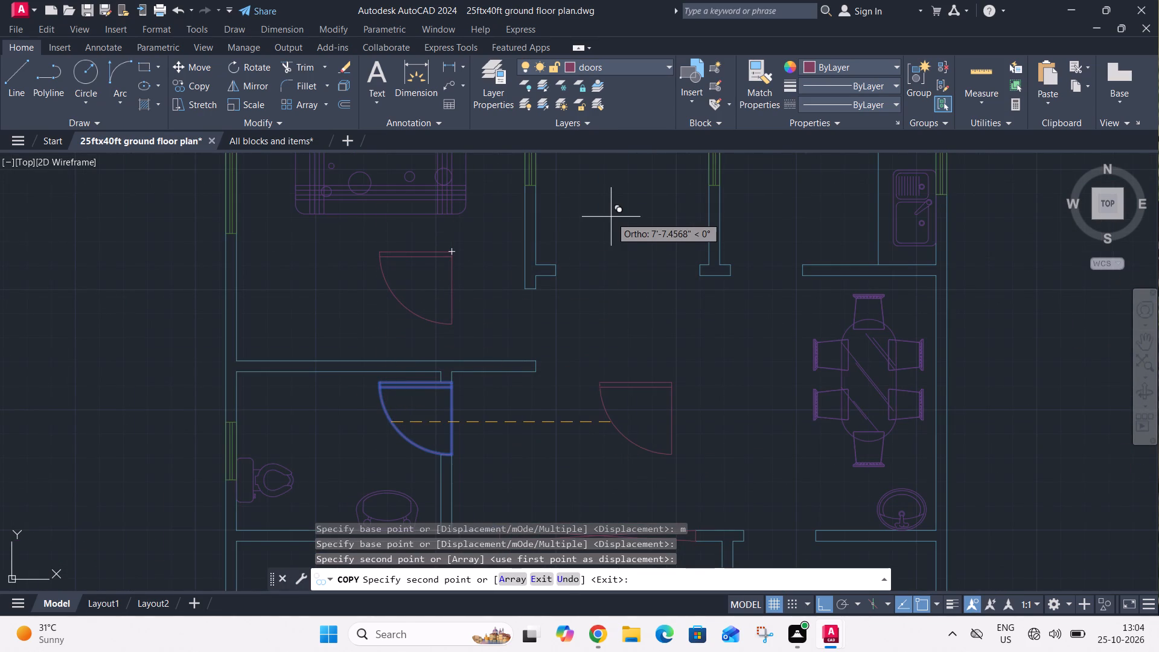
pyautogui.press('F8')
pyautogui.click(593, 199)
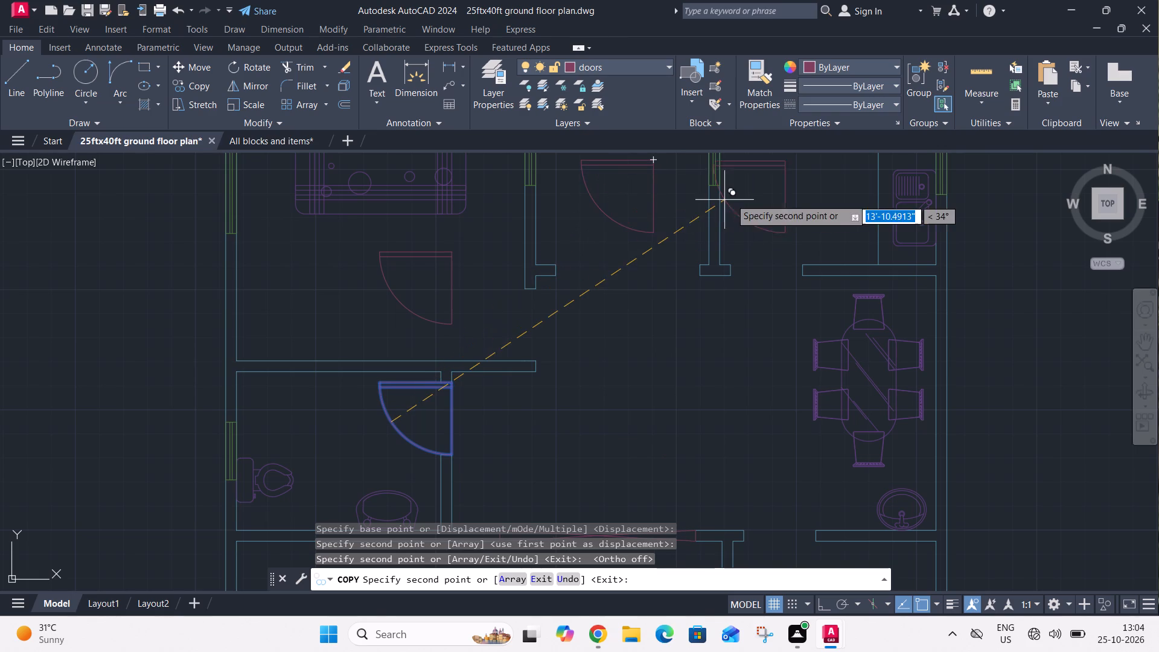
pyautogui.click(738, 197)
# Place two more door copies, one near the living room's south opening and one north of the staircase doorway.
pyautogui.scroll(-3, 740, 181)
pyautogui.scroll(2, 698, 299)
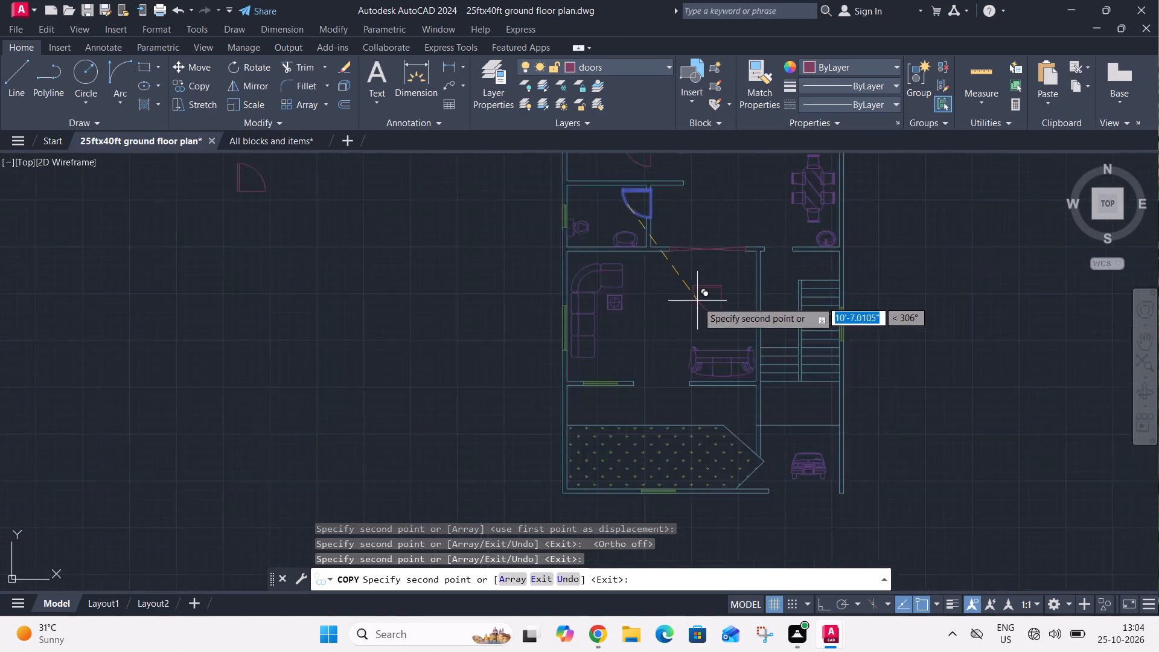
pyautogui.scroll(1, 697, 301)
pyautogui.click(543, 445)
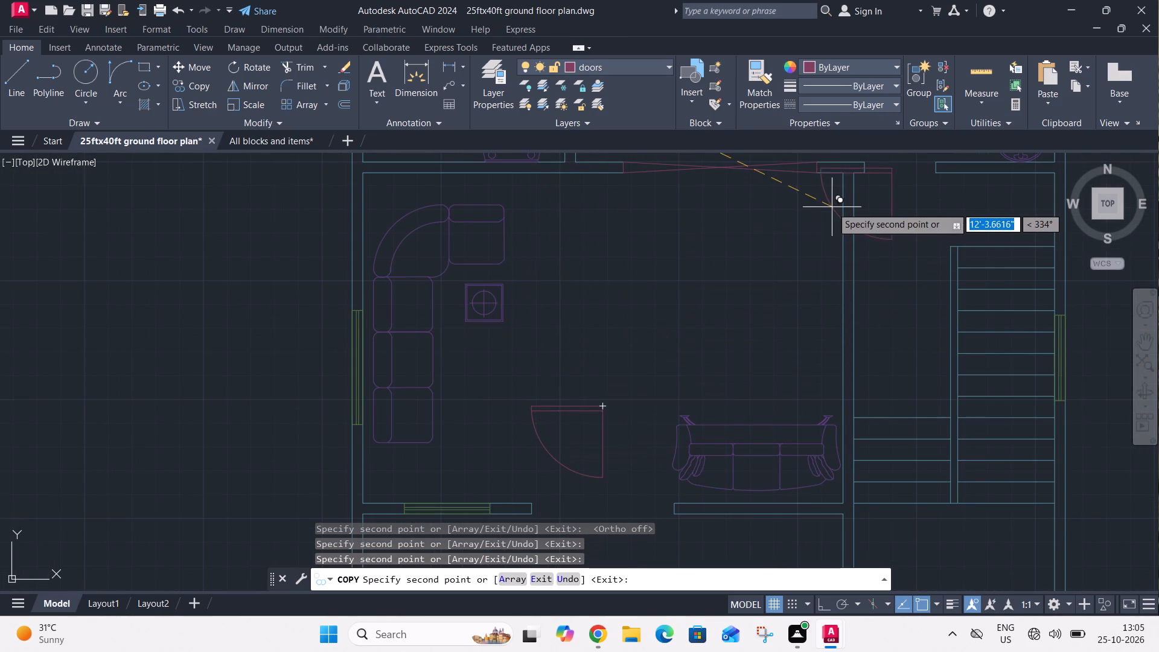
pyautogui.moveTo(834, 209); pyautogui.dragTo(494, 451, button='middle')
pyautogui.click(526, 357)
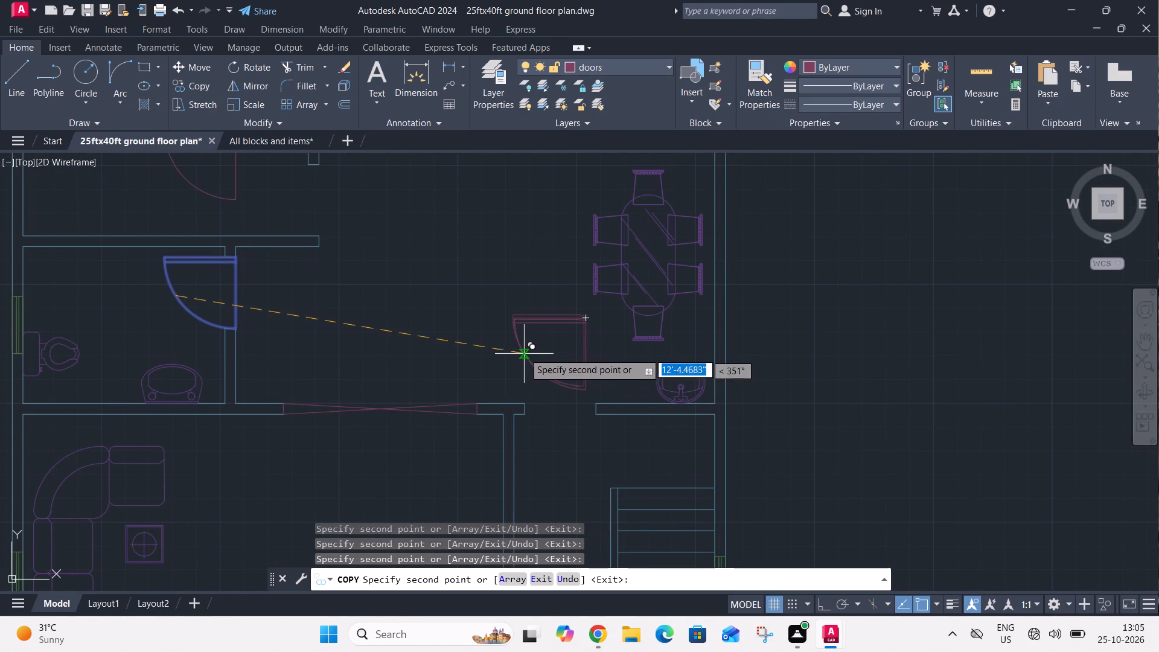
pyautogui.scroll(-2, 522, 351)
pyautogui.press('Escape')
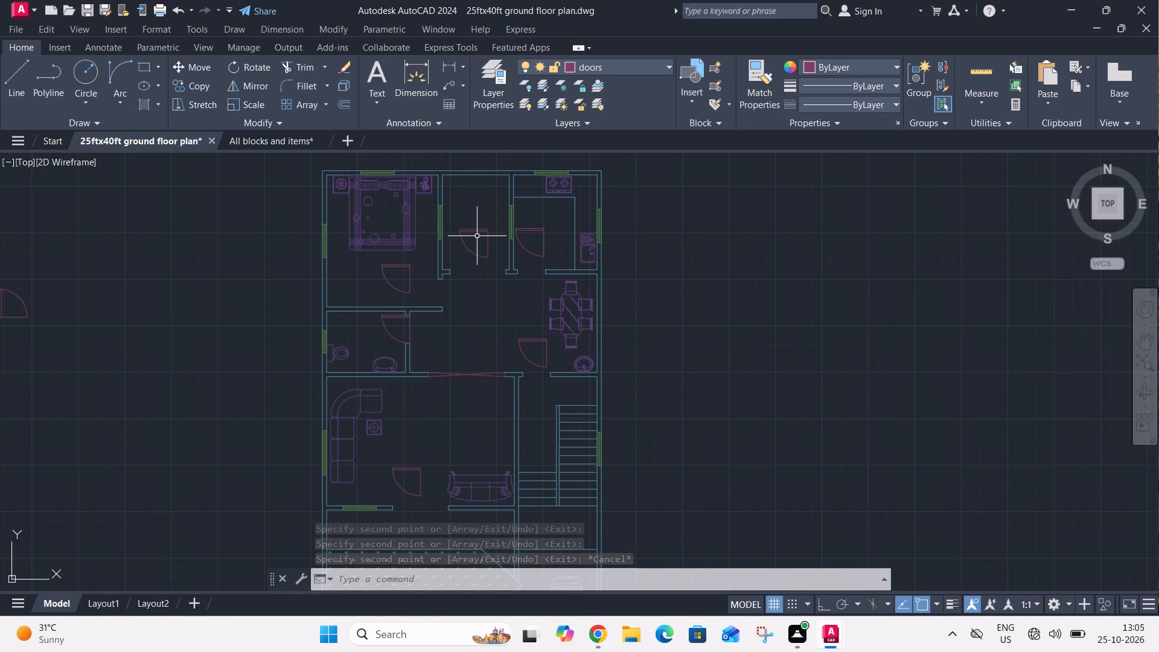
# Align the kitchen door copy to the two outer corners of the kitchen's south doorway, scaling it to fit the opening.
pyautogui.scroll(2, 486, 246)
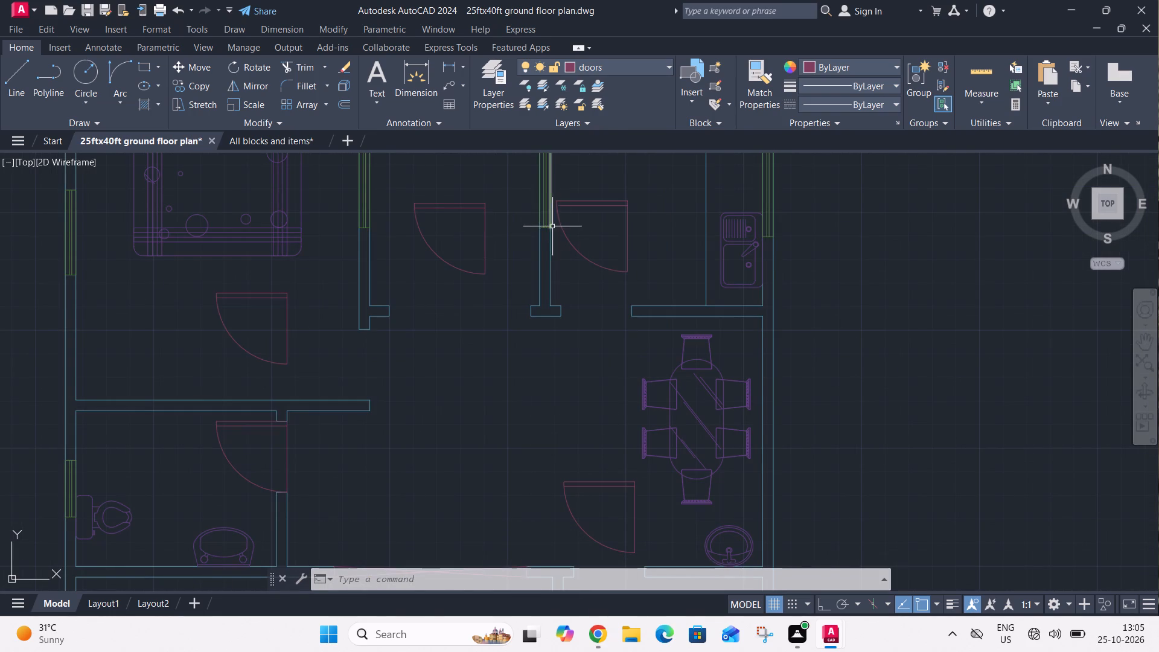
pyautogui.scroll(1, 580, 220)
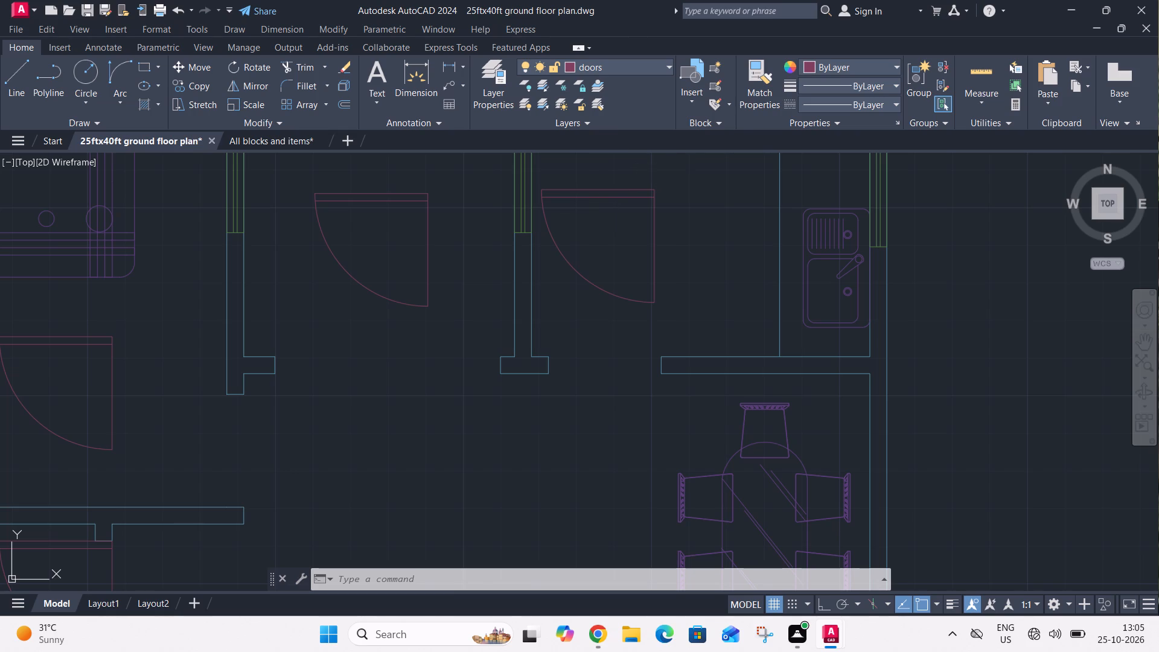
pyautogui.click(670, 171)
pyautogui.click(549, 301)
pyautogui.press('a')
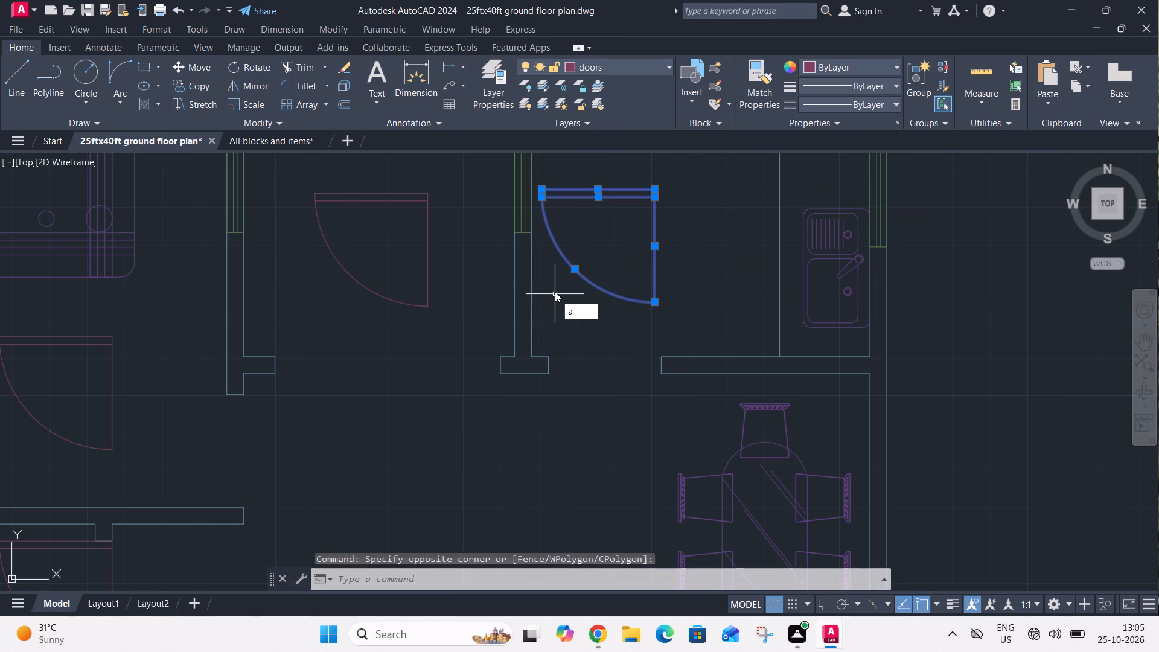
pyautogui.press('l')
pyautogui.press('space')
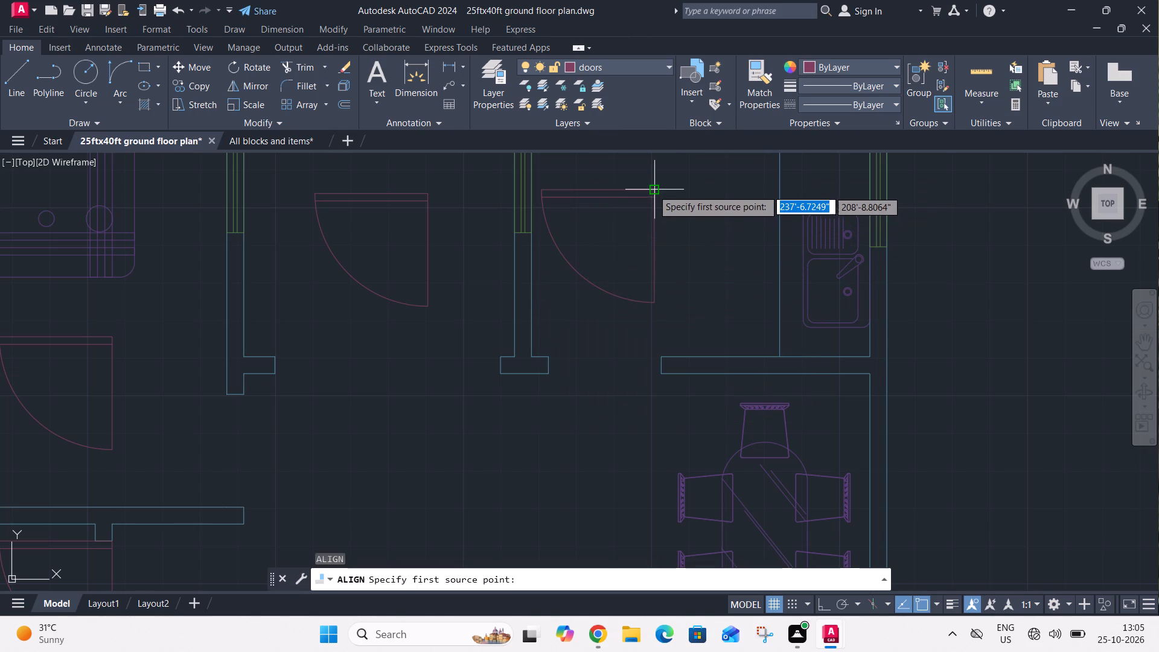
pyautogui.click(653, 186)
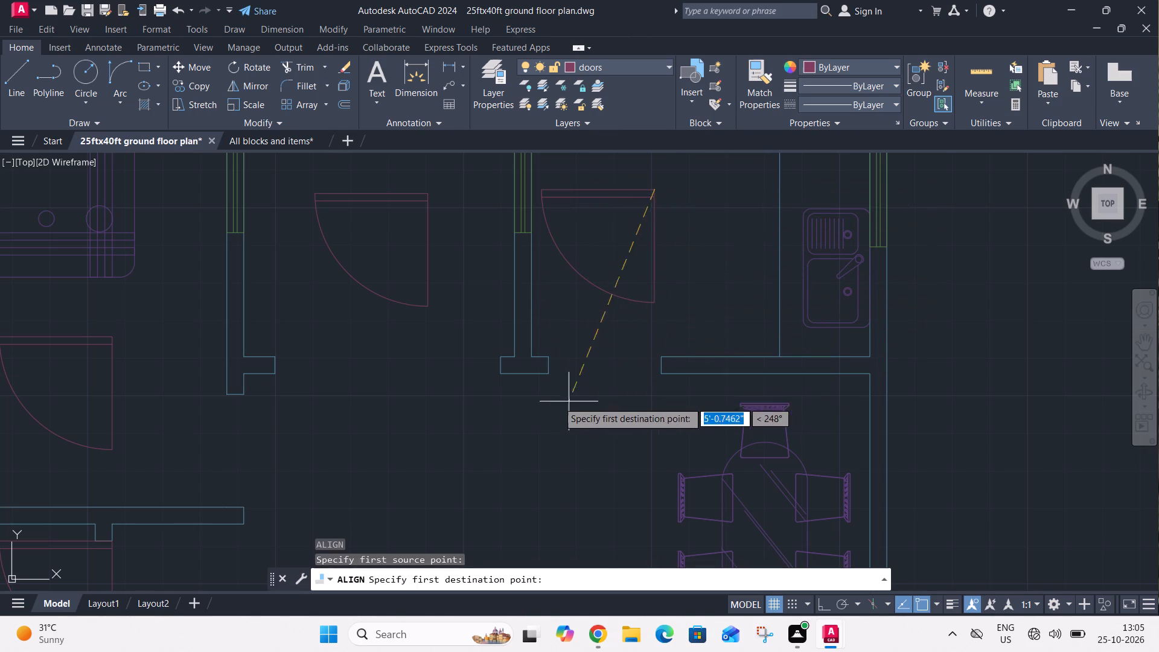
pyautogui.click(552, 373)
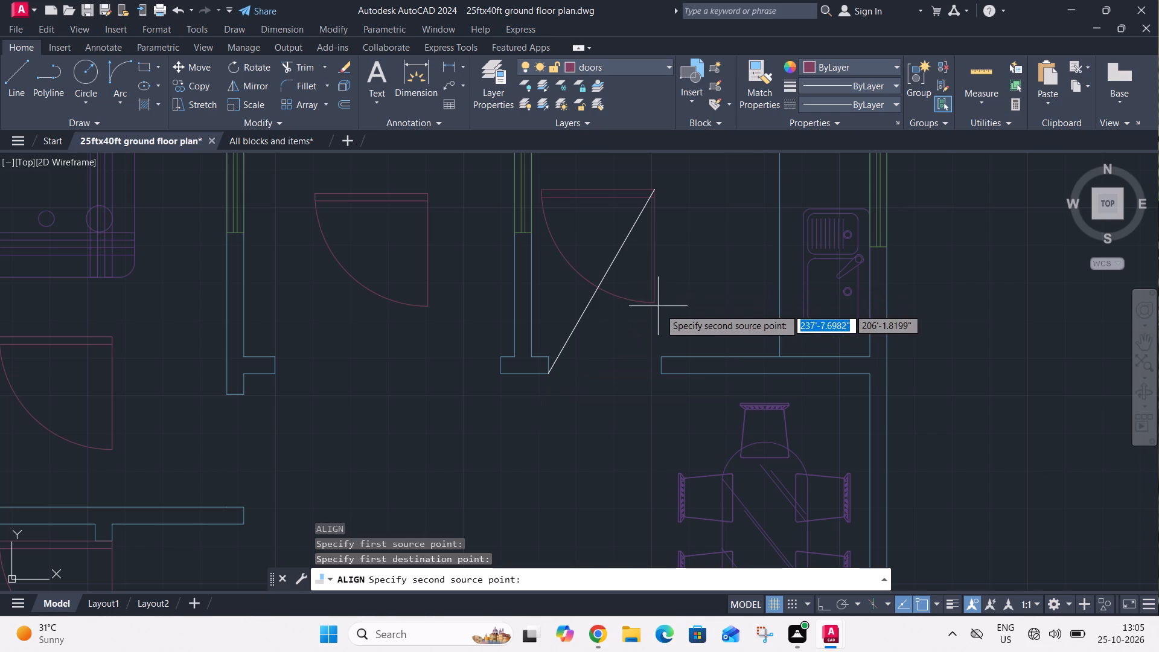
pyautogui.click(651, 300)
pyautogui.click(662, 374)
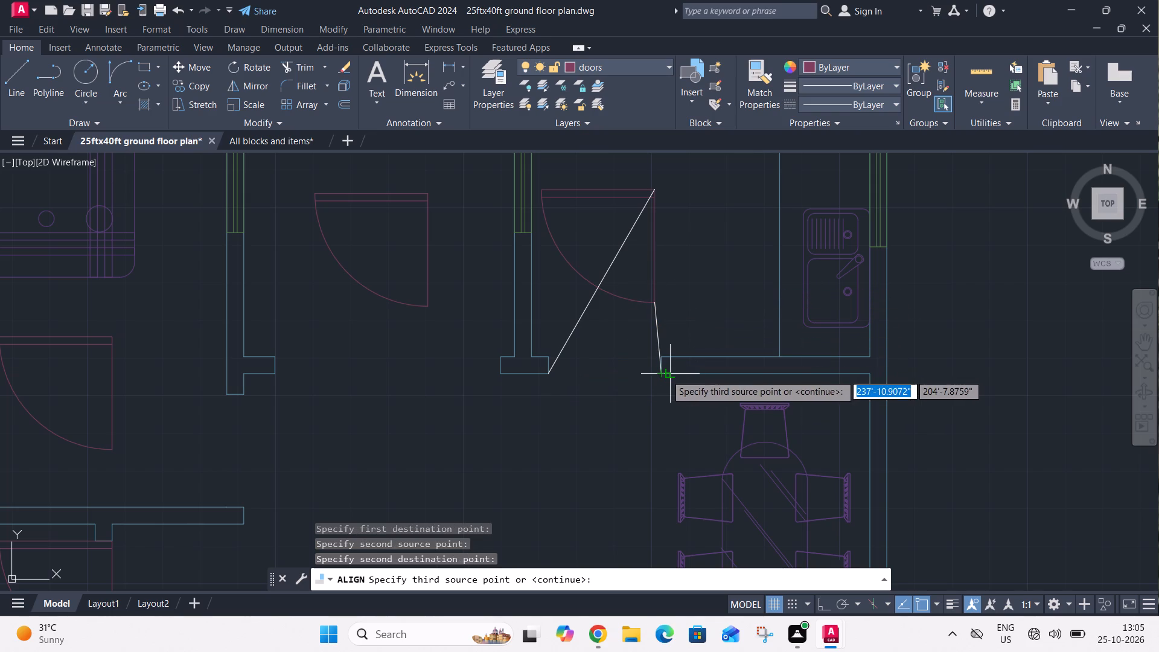
pyautogui.press('space')
pyautogui.moveTo(697, 407); pyautogui.dragTo(668, 374)
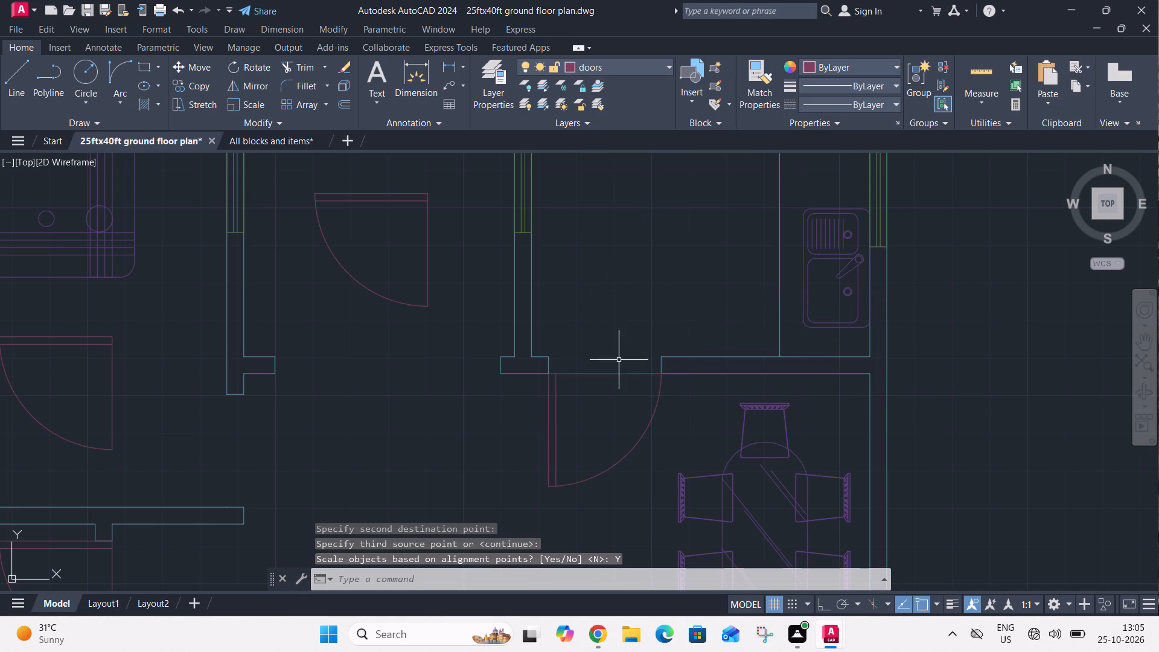
# Mirror the kitchen door about its opening line so it swings into the kitchen, erasing the source objects.
pyautogui.moveTo(669, 392); pyautogui.dragTo(663, 398)
pyautogui.click(608, 424)
pyautogui.click(618, 341)
pyautogui.click(571, 429)
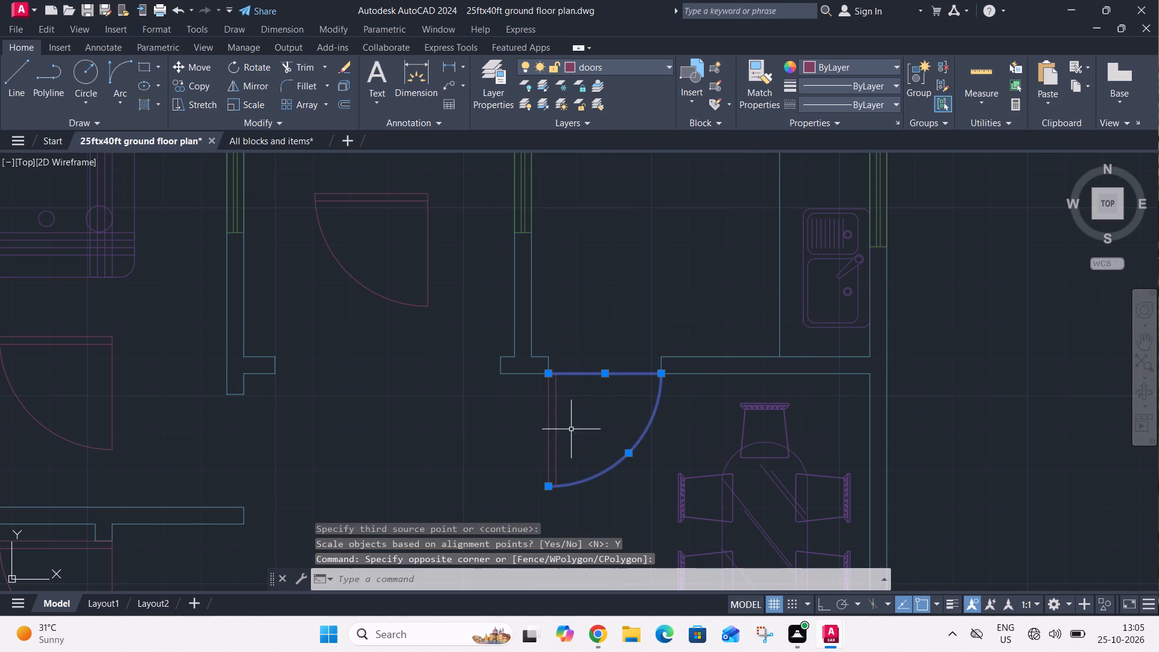
pyautogui.click(574, 425)
pyautogui.click(529, 453)
pyautogui.press('m')
pyautogui.press('i')
pyautogui.press('space')
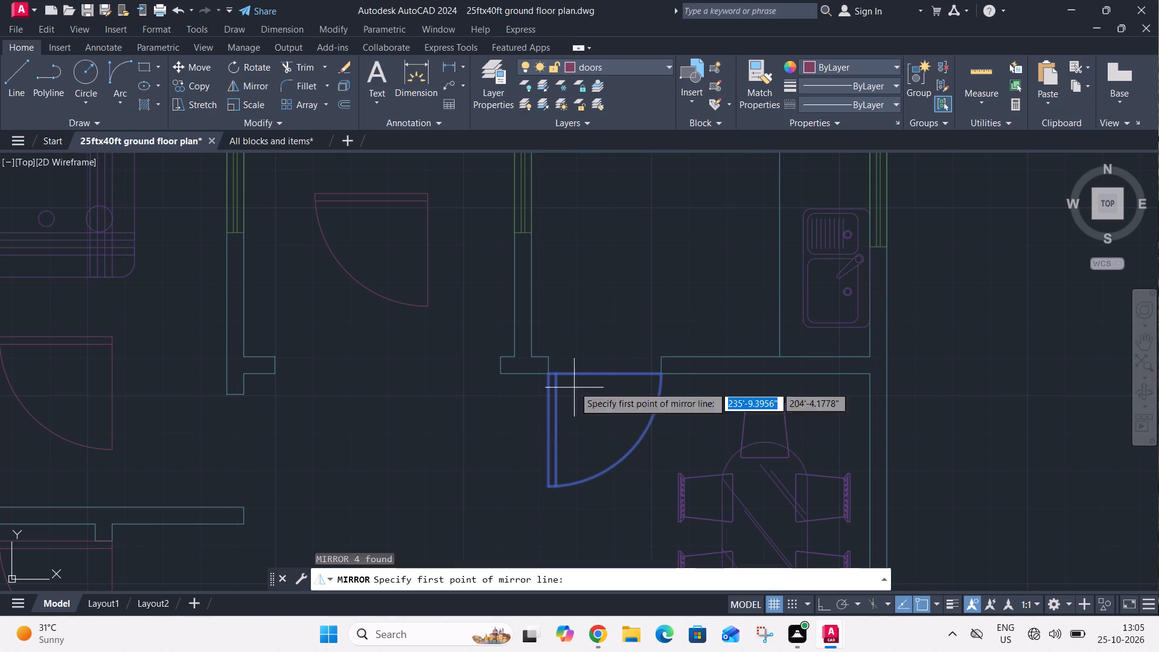
pyautogui.click(555, 371)
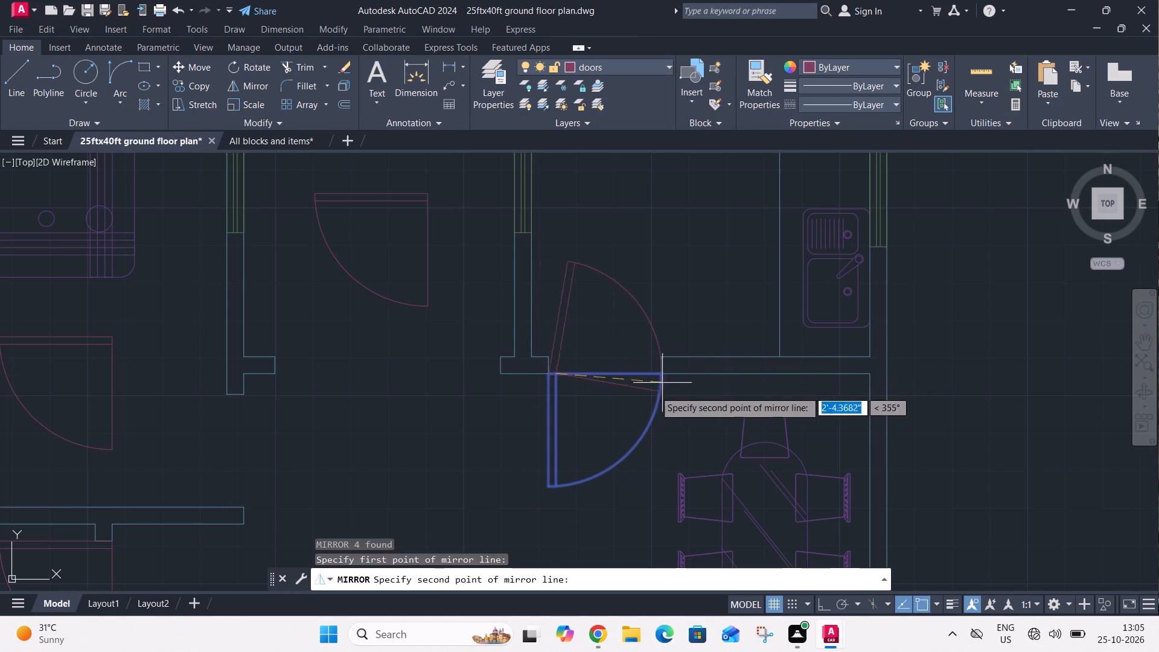
pyautogui.click(663, 371)
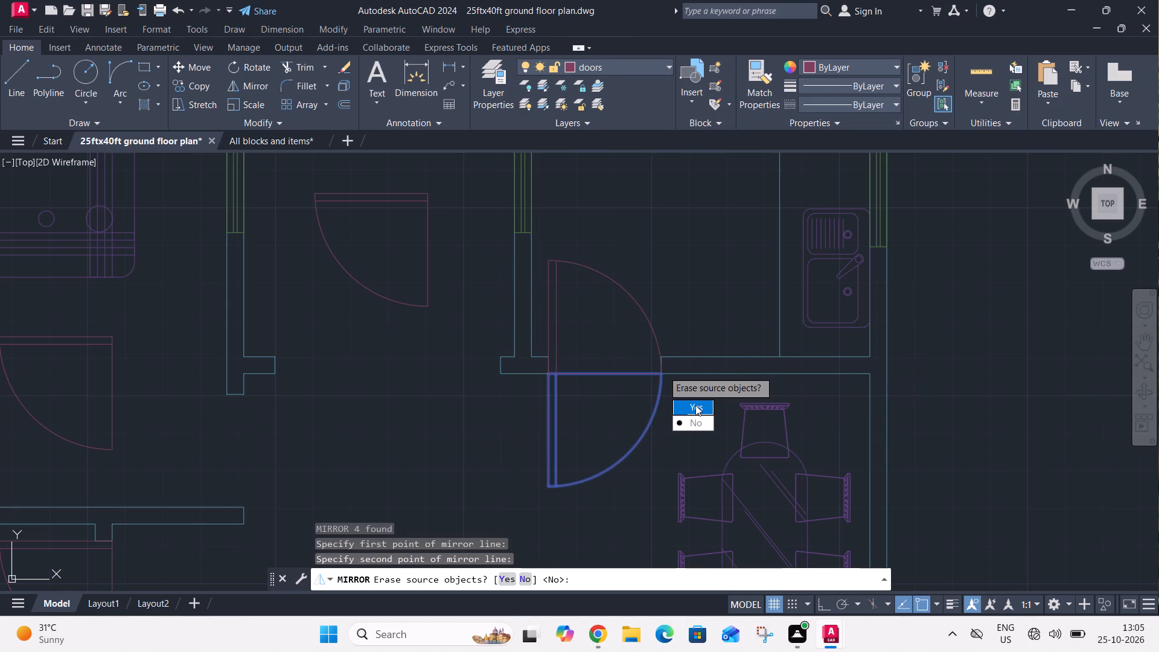
pyautogui.moveTo(695, 409); pyautogui.dragTo(663, 371)
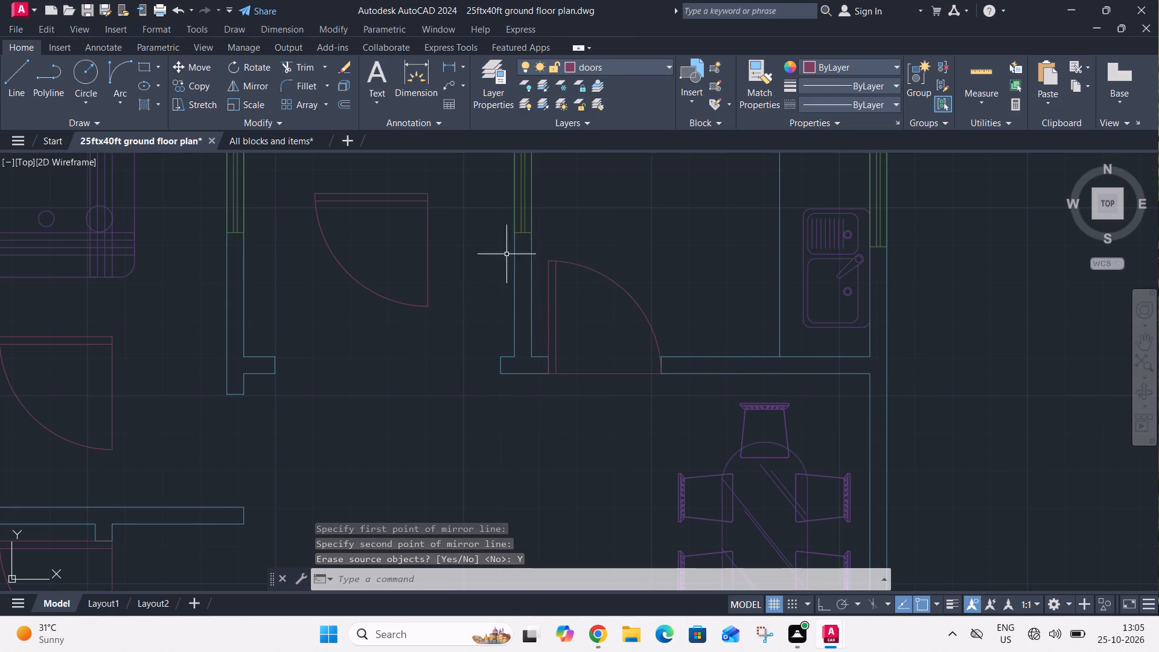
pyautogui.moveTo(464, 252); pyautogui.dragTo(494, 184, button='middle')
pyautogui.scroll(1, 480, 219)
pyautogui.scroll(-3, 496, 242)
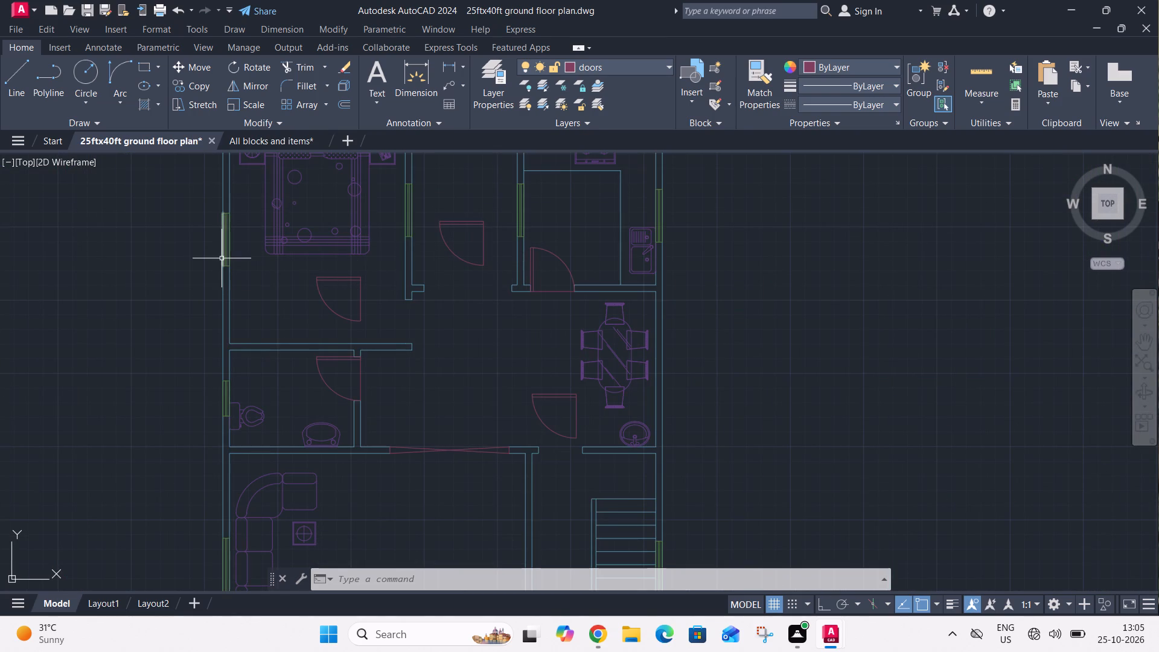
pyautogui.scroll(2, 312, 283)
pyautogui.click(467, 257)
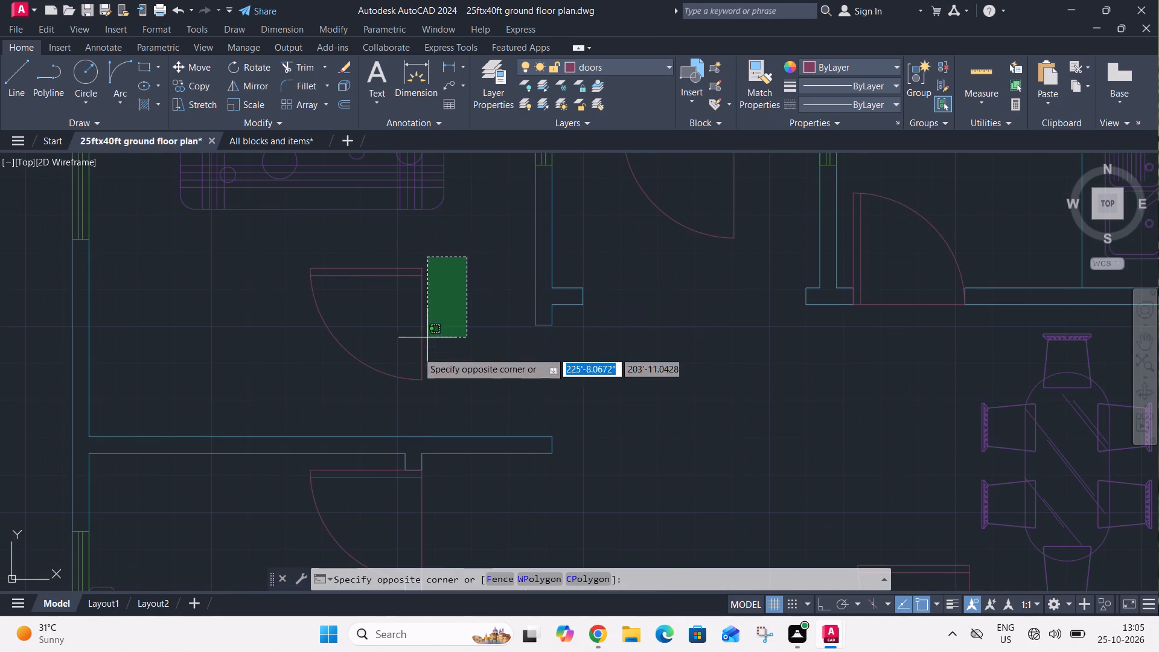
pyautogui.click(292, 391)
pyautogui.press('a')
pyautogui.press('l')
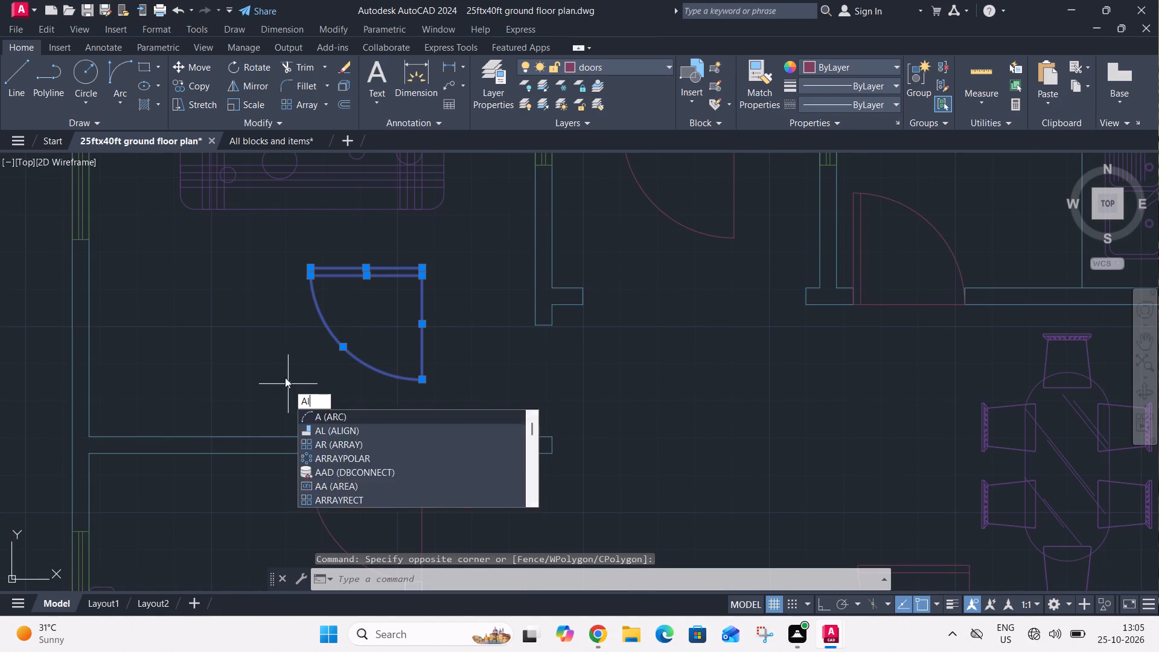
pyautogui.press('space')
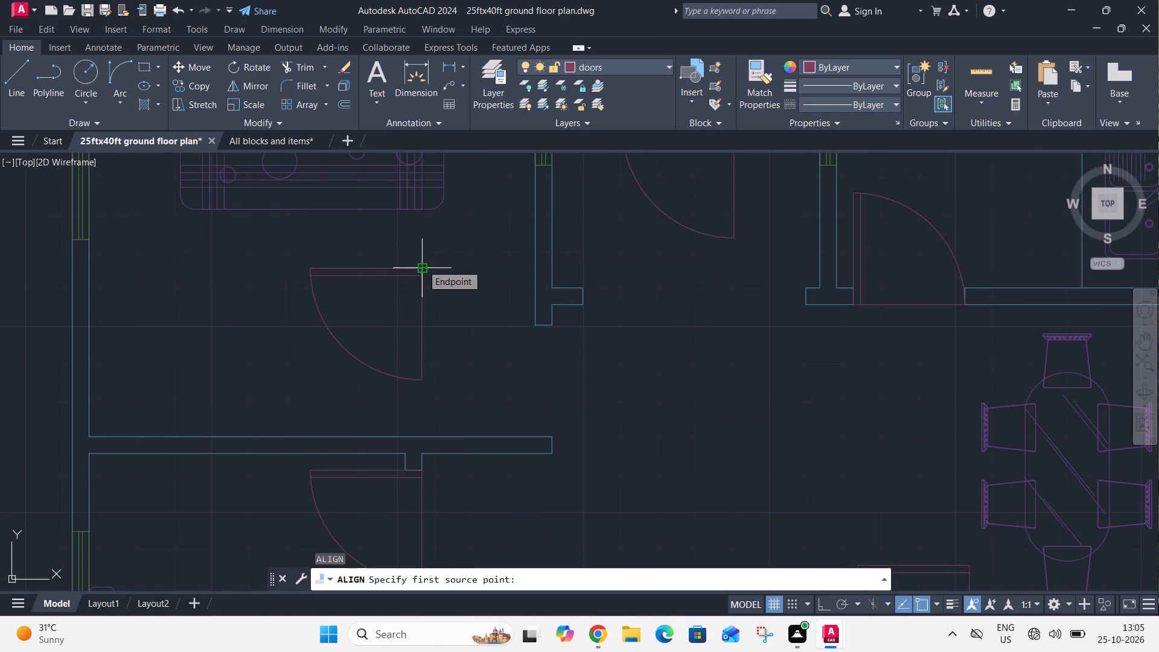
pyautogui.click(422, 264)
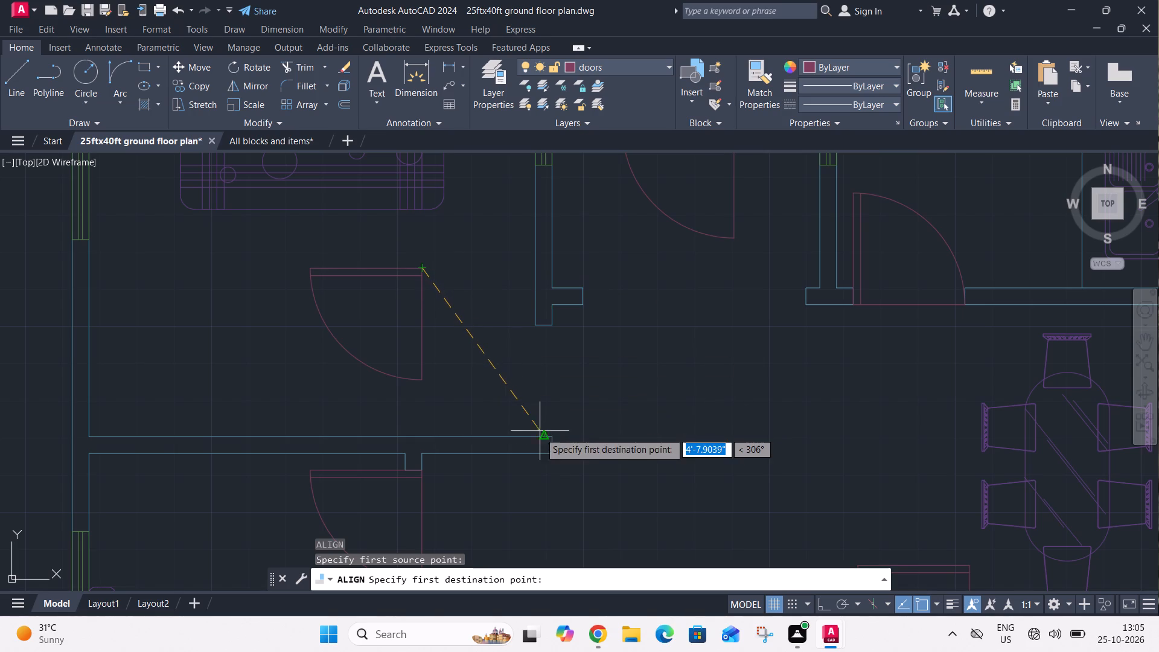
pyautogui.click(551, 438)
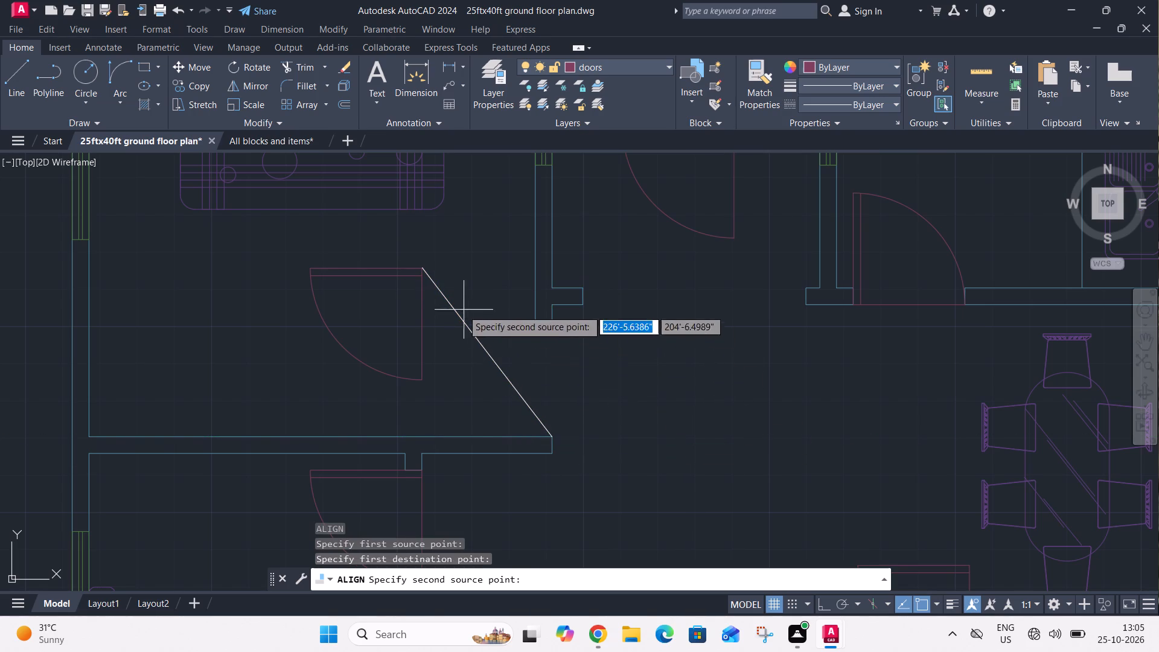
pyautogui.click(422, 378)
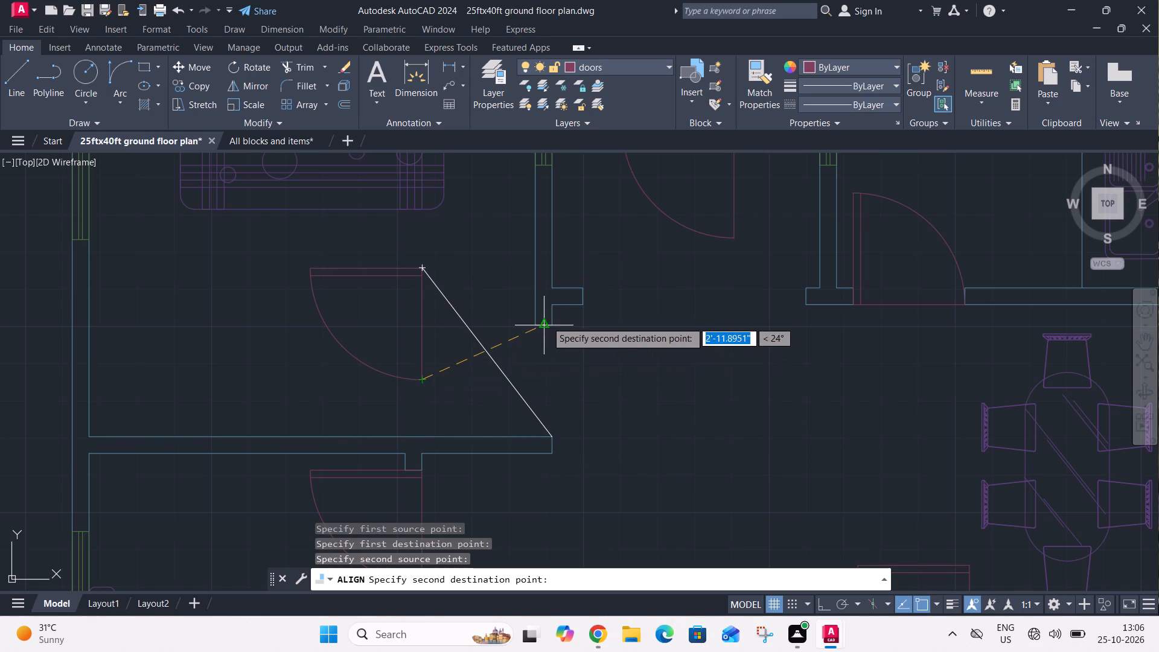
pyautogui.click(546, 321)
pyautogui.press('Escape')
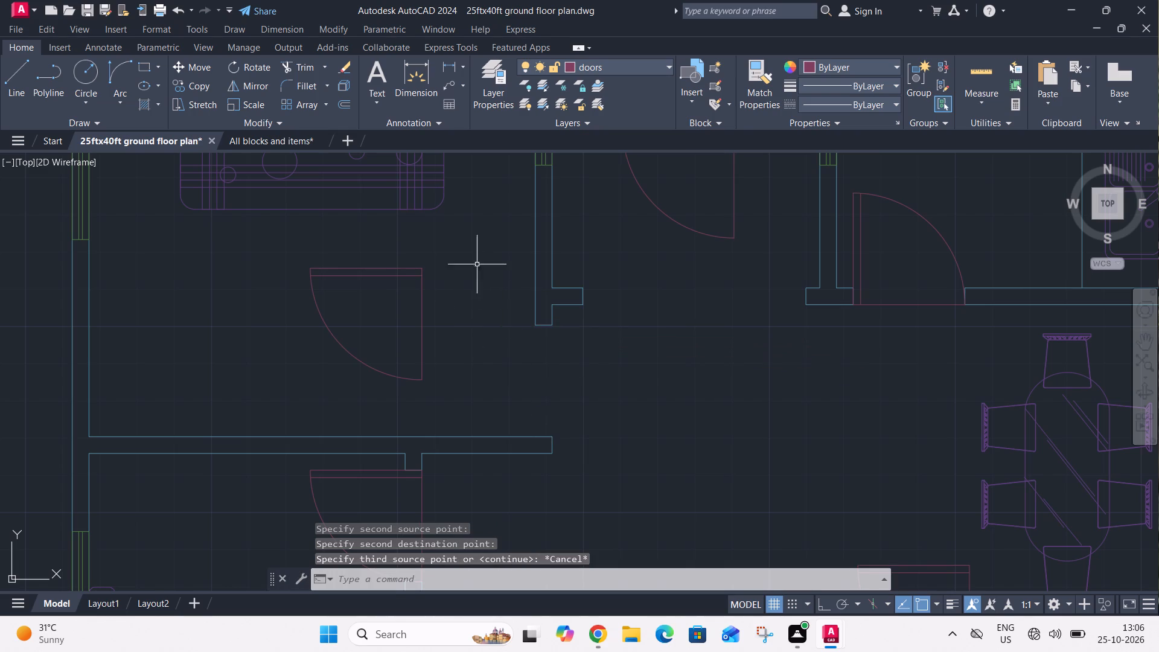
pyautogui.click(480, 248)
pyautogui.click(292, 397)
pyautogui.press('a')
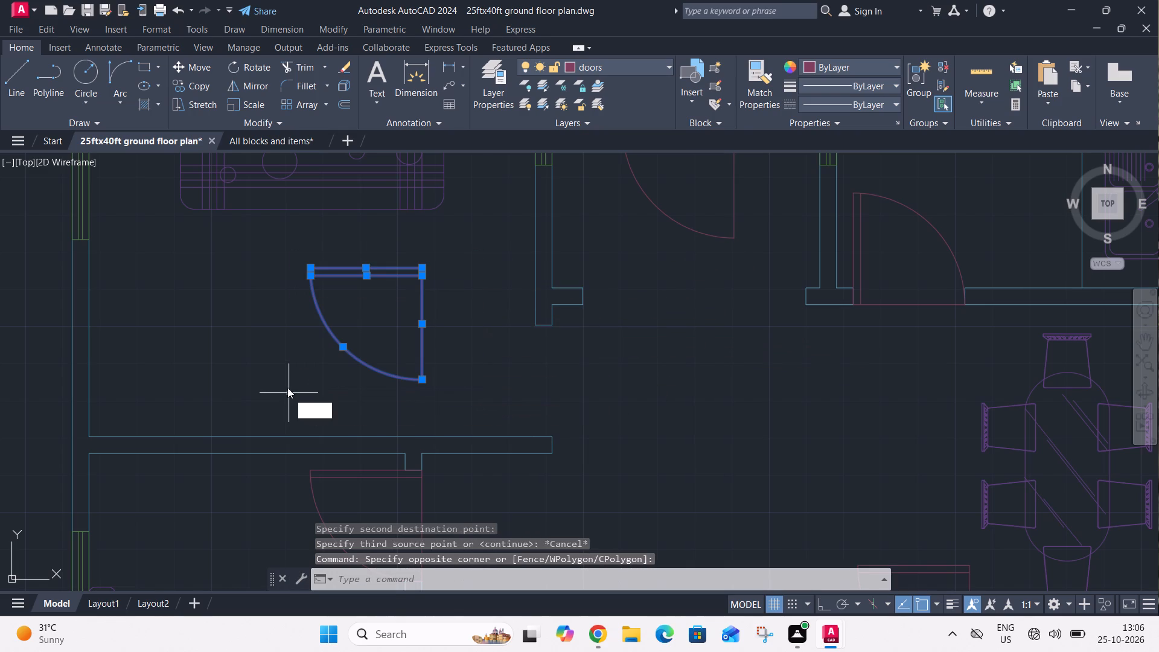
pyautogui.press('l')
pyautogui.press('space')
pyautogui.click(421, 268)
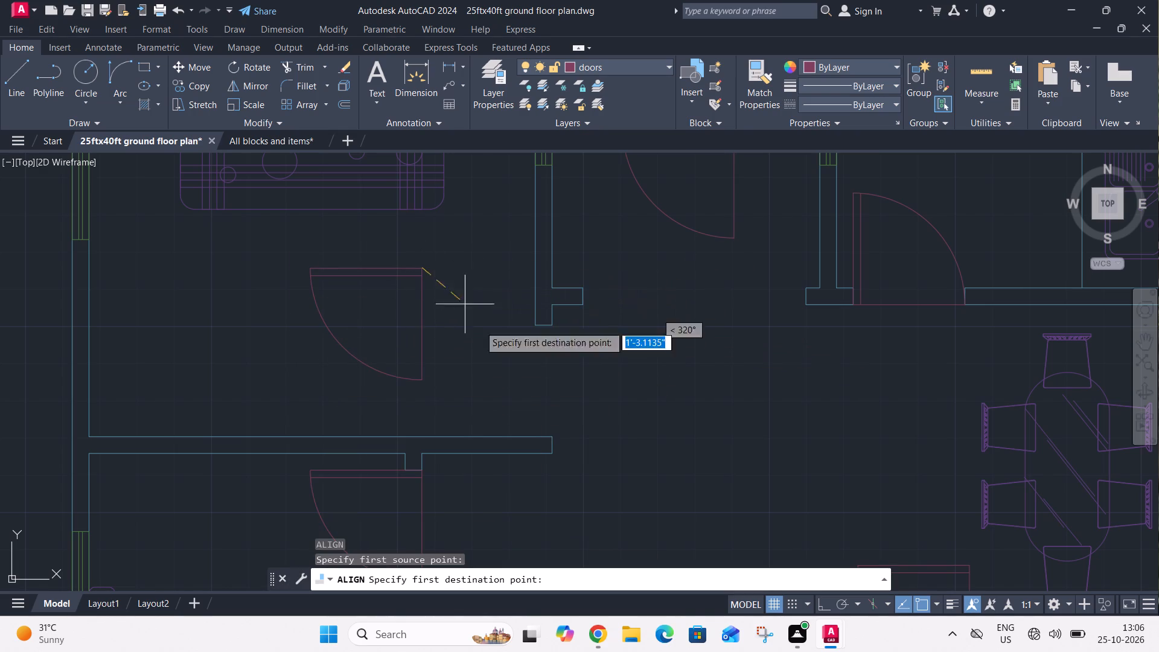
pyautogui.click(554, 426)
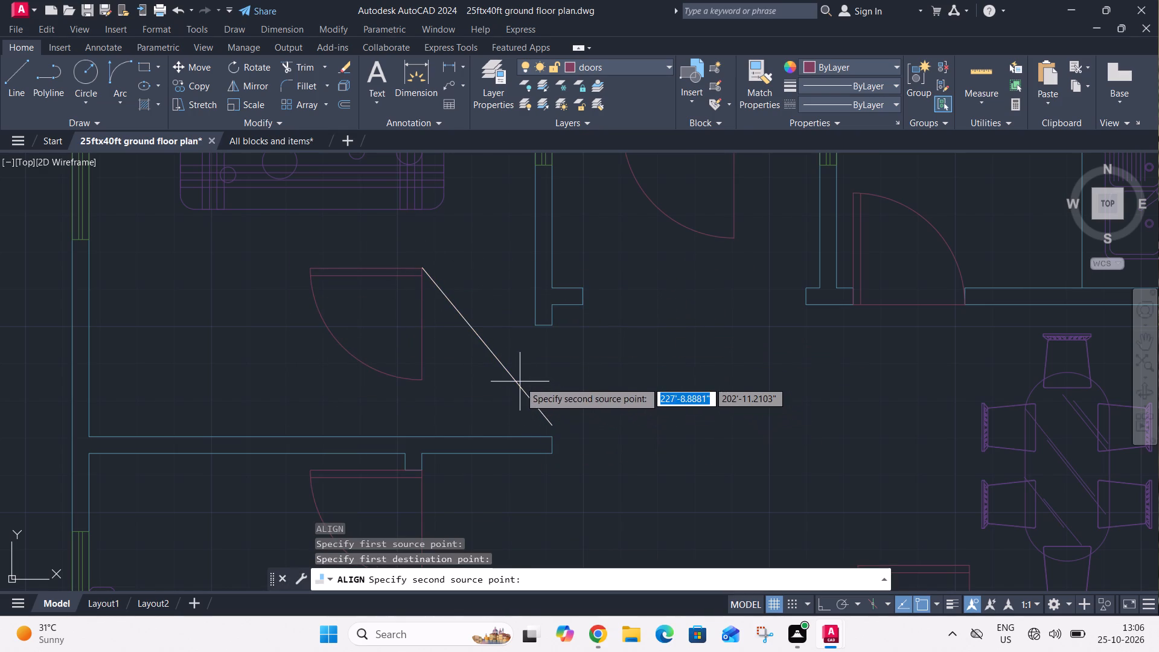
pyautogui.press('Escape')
# Align the bedroom door copy to the two east wall corners of the bedroom doorway, scaling it to fit the opening.
pyautogui.moveTo(471, 242); pyautogui.dragTo(467, 248)
pyautogui.click(307, 394)
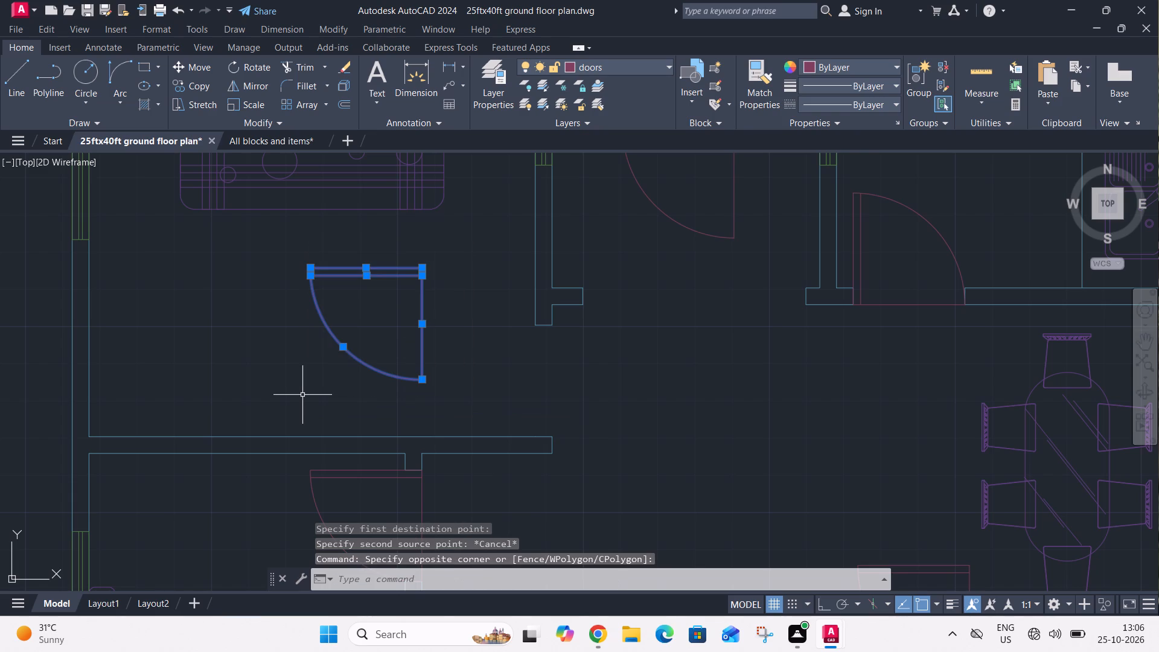
pyautogui.press('a')
pyautogui.press('l')
pyautogui.press('space')
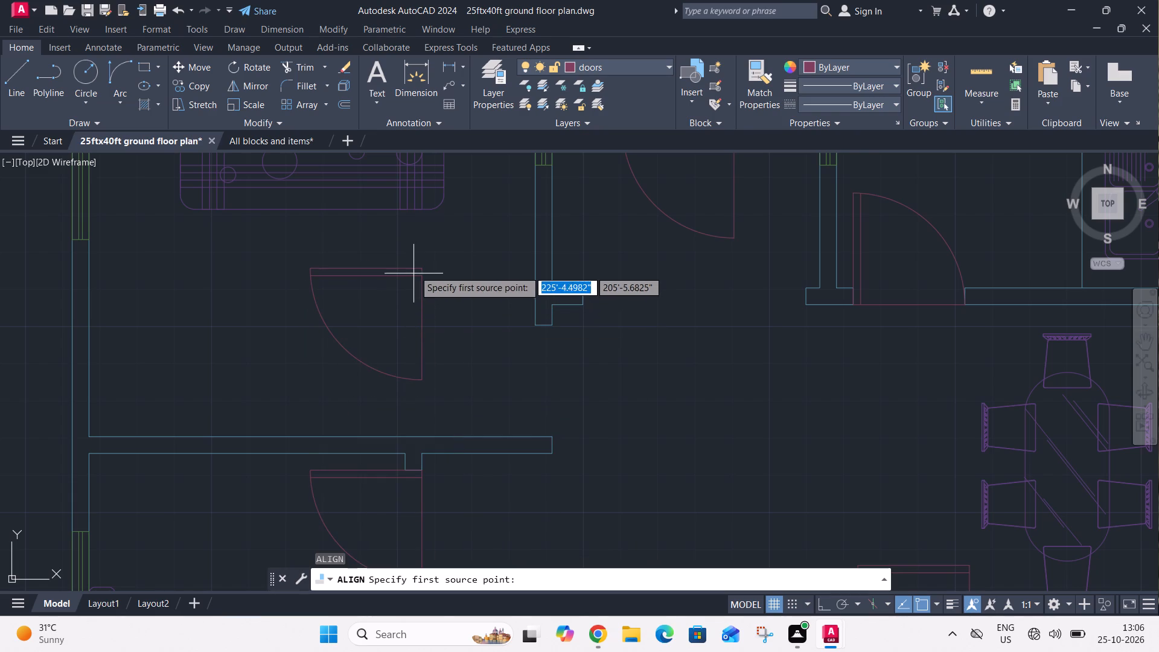
pyautogui.click(421, 267)
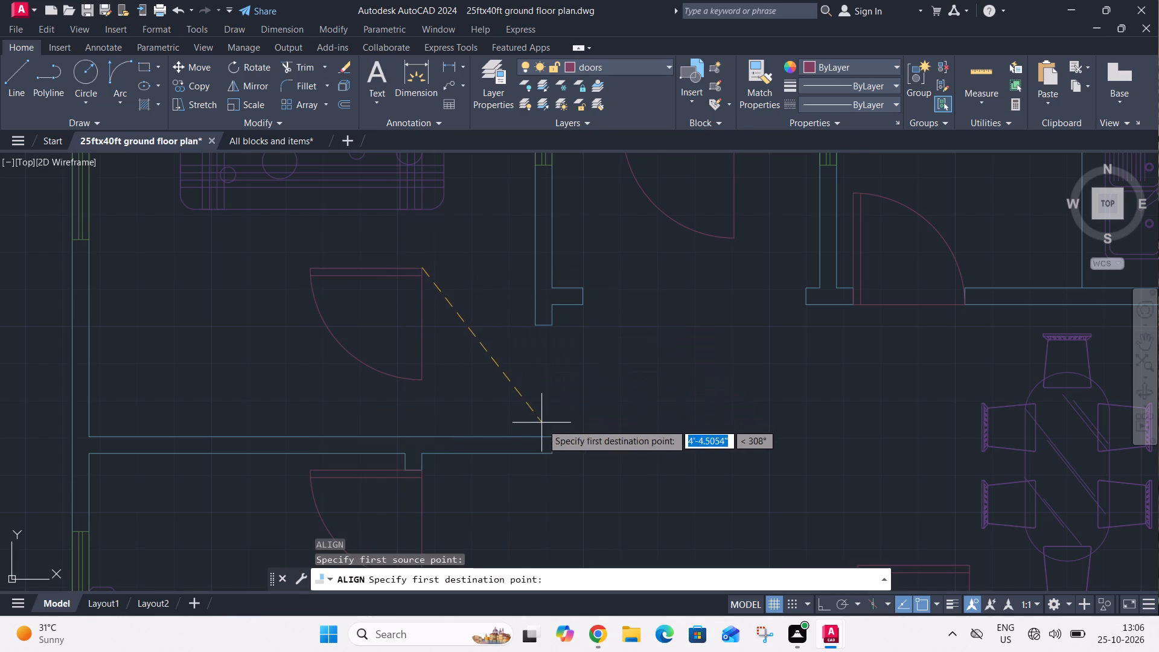
pyautogui.click(551, 438)
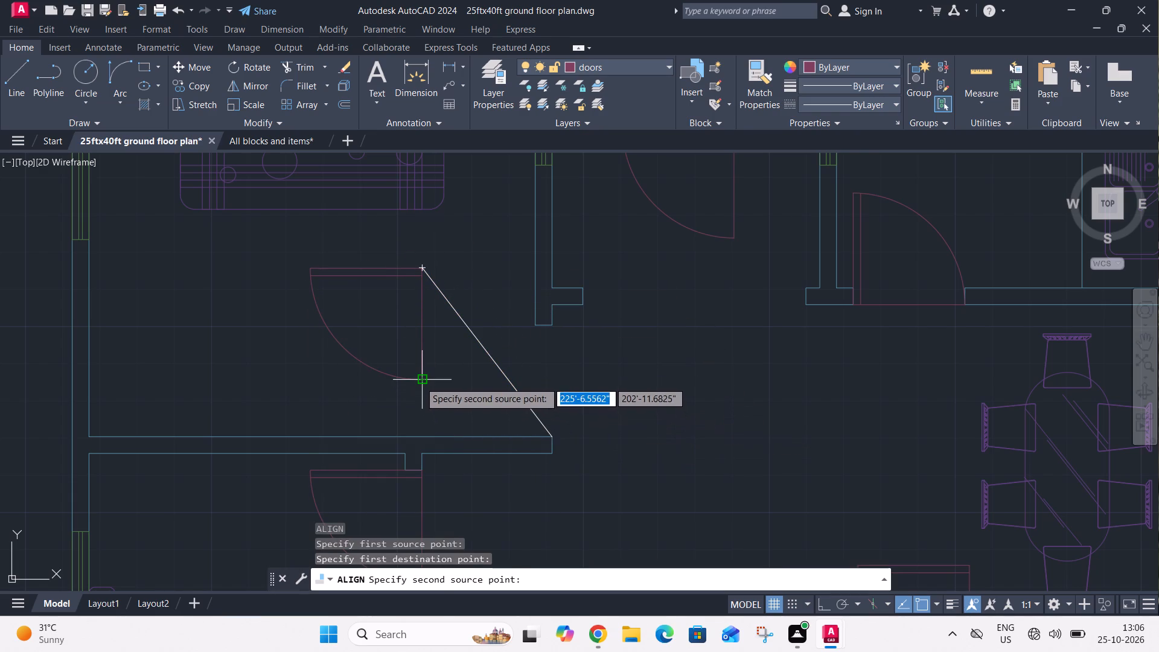
pyautogui.click(420, 382)
pyautogui.click(555, 326)
pyautogui.press('space')
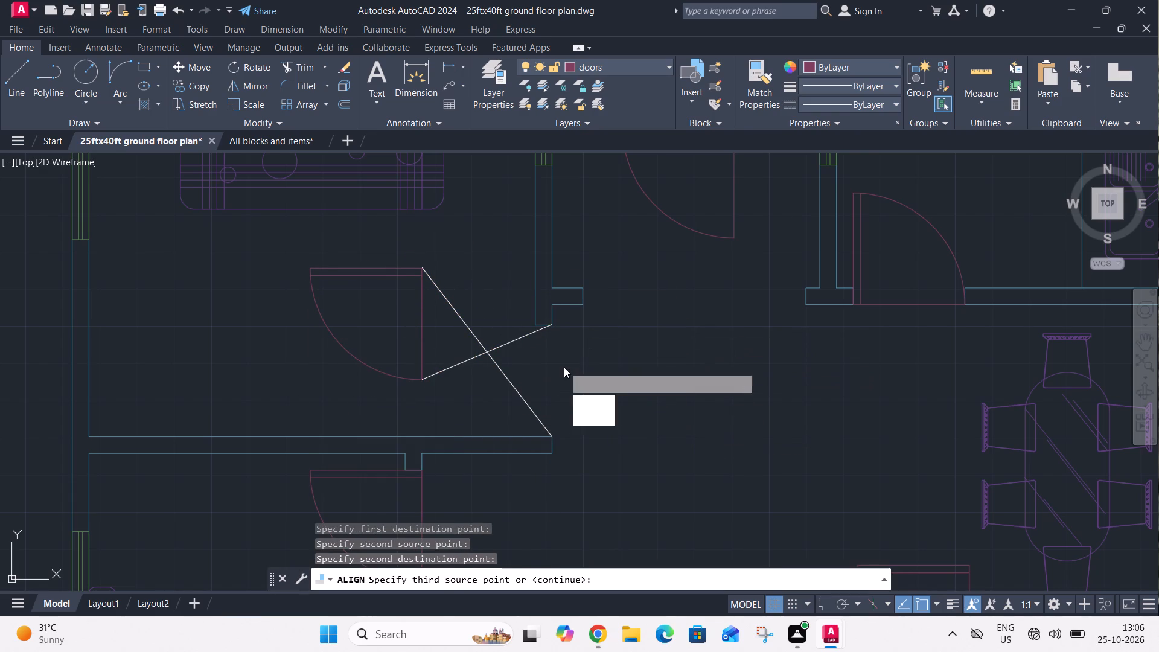
pyautogui.moveTo(594, 398); pyautogui.dragTo(564, 367)
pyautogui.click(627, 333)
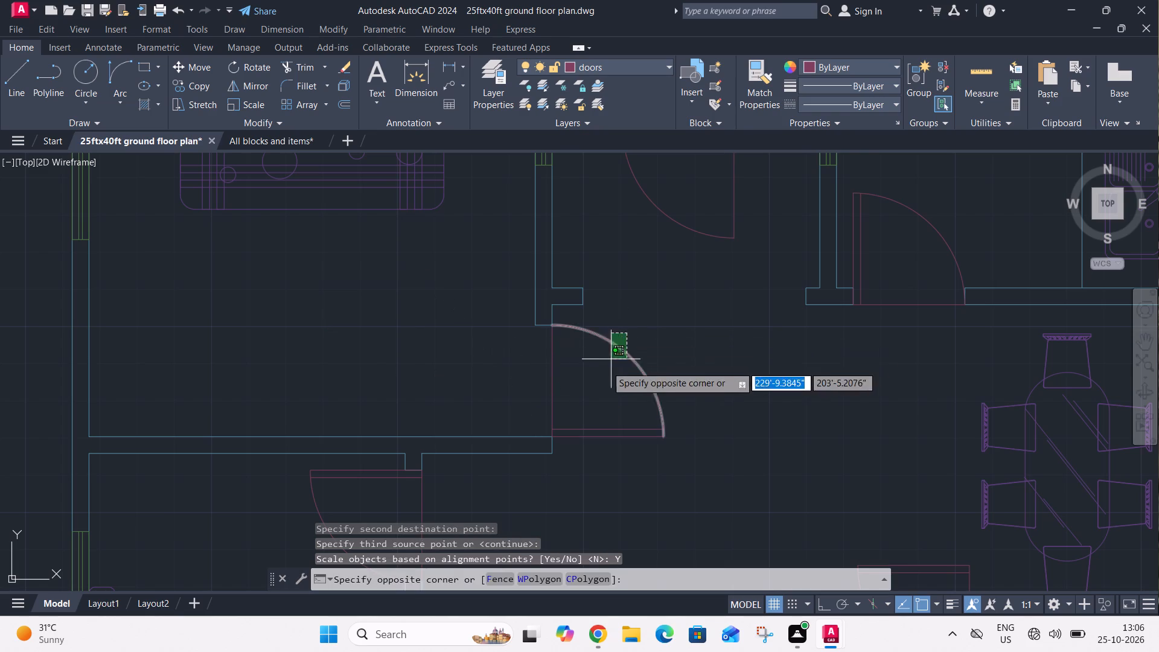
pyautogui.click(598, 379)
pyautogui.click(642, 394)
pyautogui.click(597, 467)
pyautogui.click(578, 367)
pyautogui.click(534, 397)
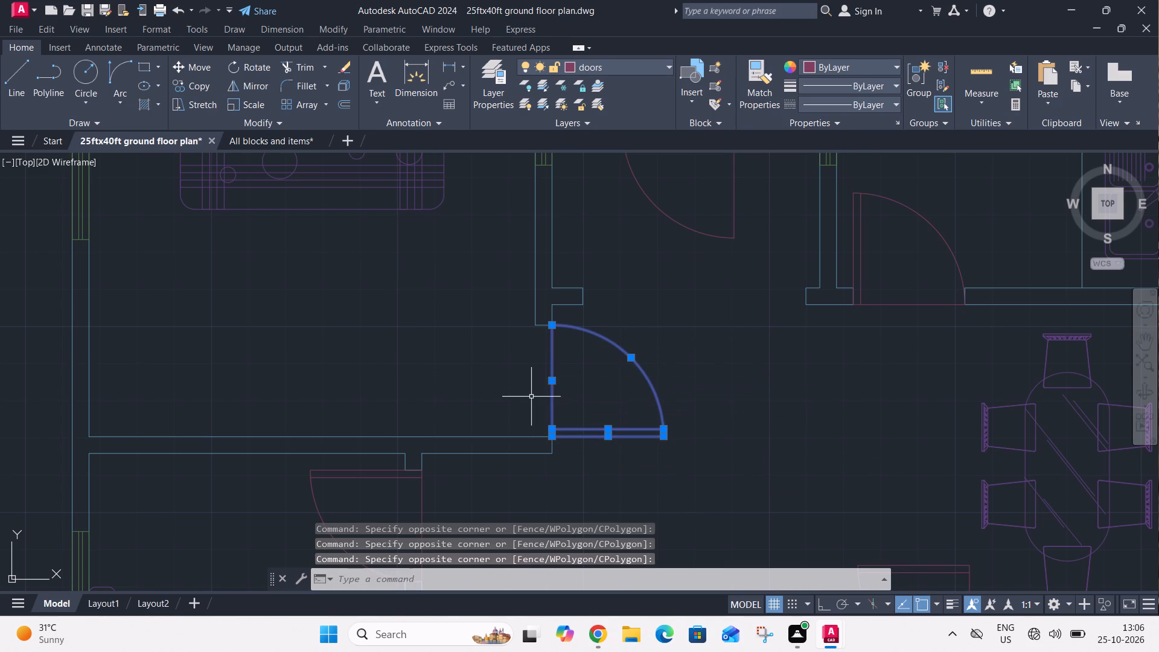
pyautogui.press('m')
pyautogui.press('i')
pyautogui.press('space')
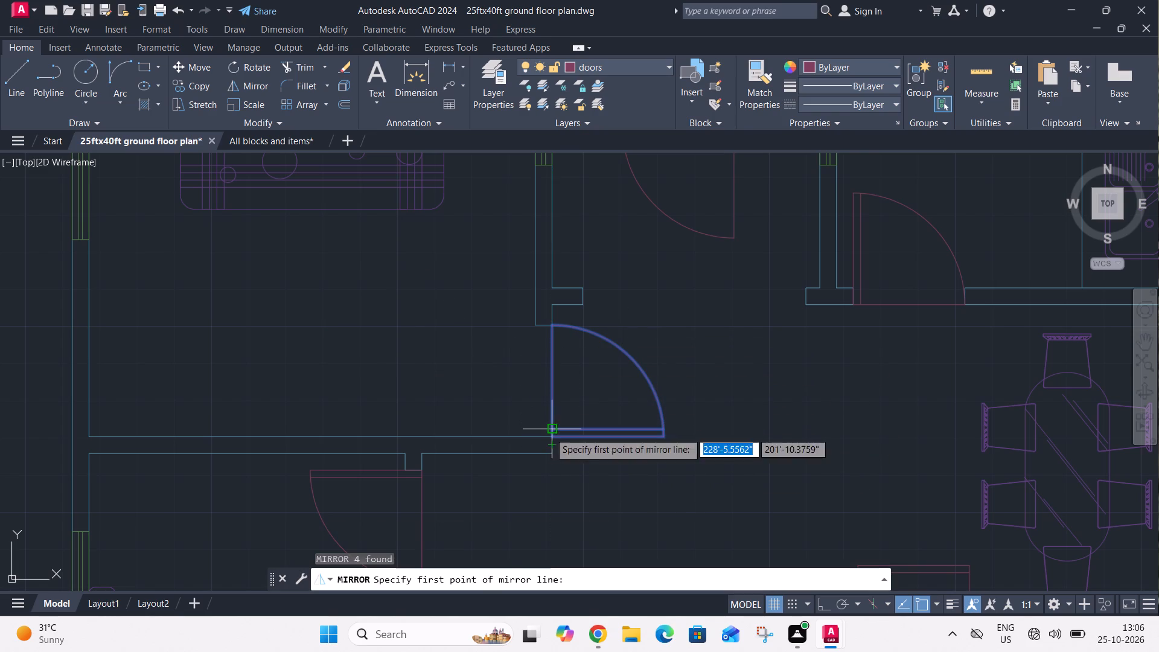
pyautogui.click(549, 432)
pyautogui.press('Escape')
# Mirror the bedroom door about its opening line so it swings into the bedroom, erasing the source objects.
pyautogui.moveTo(677, 334); pyautogui.dragTo(672, 344)
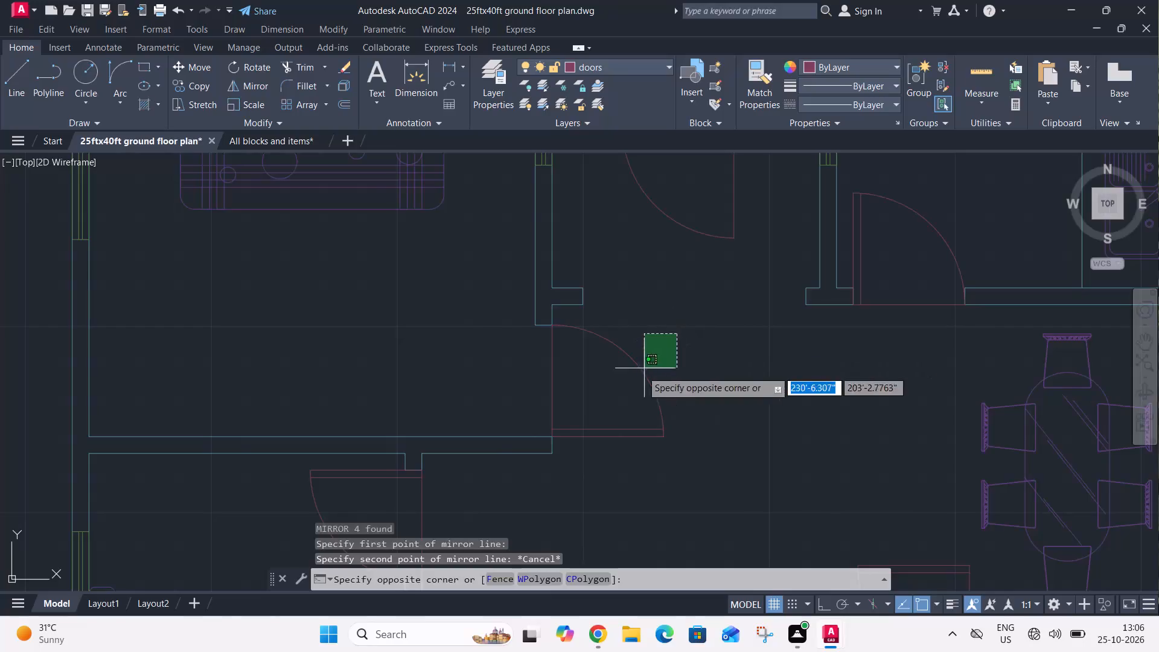
pyautogui.click(601, 399)
pyautogui.moveTo(628, 417); pyautogui.dragTo(628, 426)
pyautogui.click(605, 470)
pyautogui.click(589, 382)
pyautogui.click(522, 403)
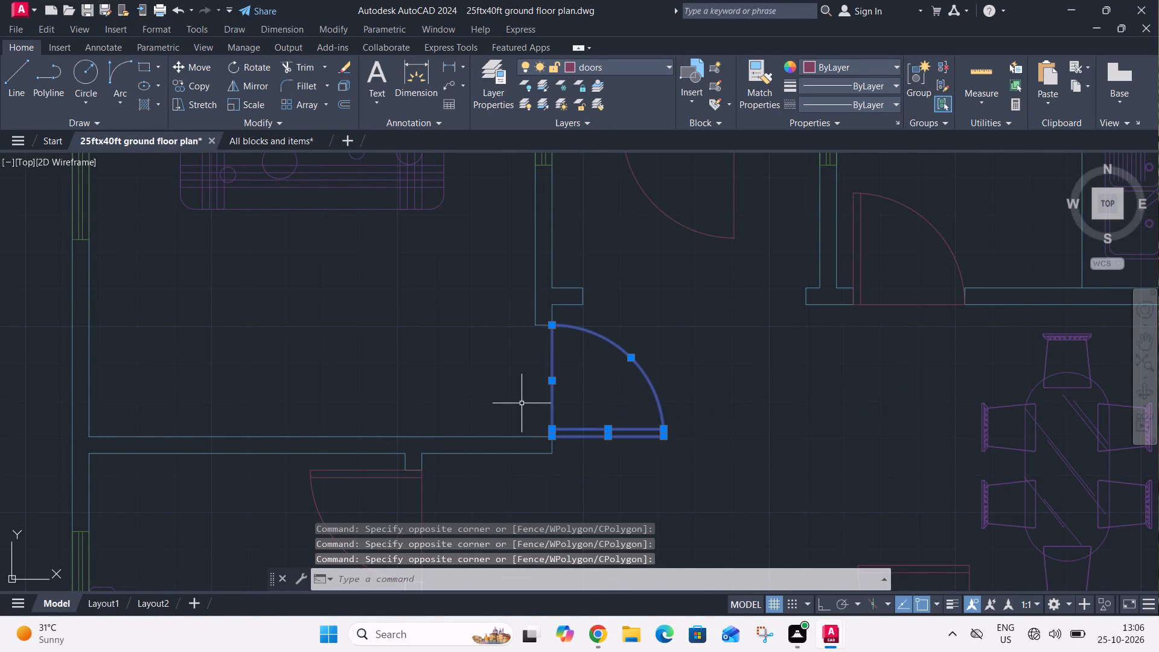
pyautogui.press('m')
pyautogui.press('i')
pyautogui.press('space')
pyautogui.click(554, 436)
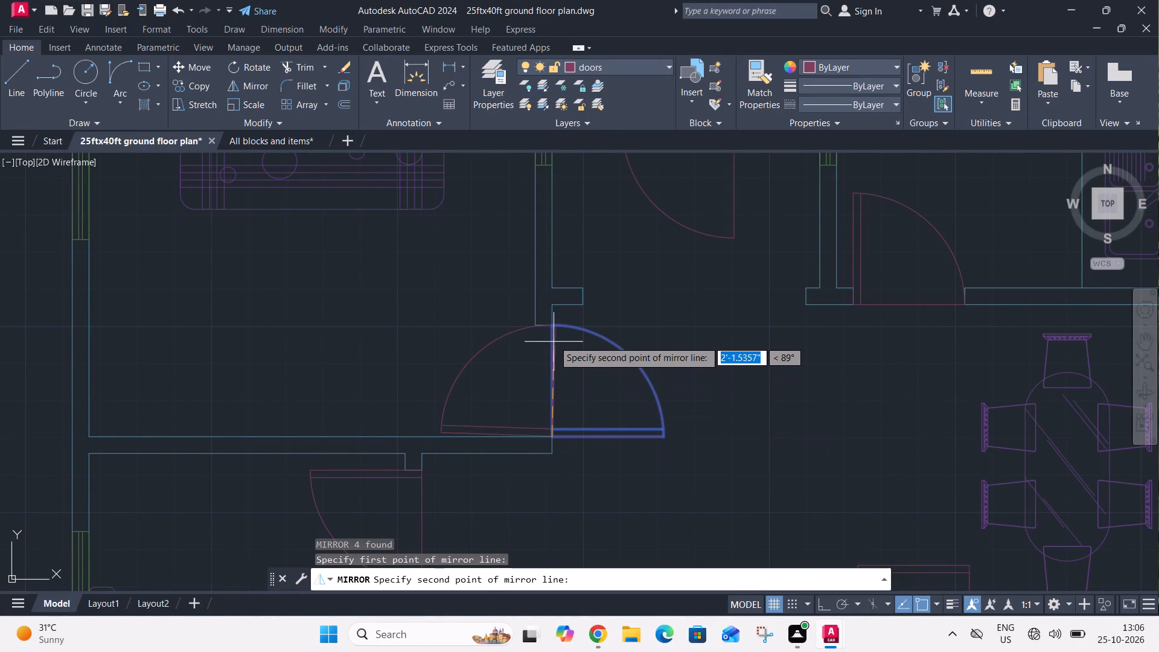
pyautogui.click(553, 326)
pyautogui.moveTo(589, 365); pyautogui.dragTo(553, 326)
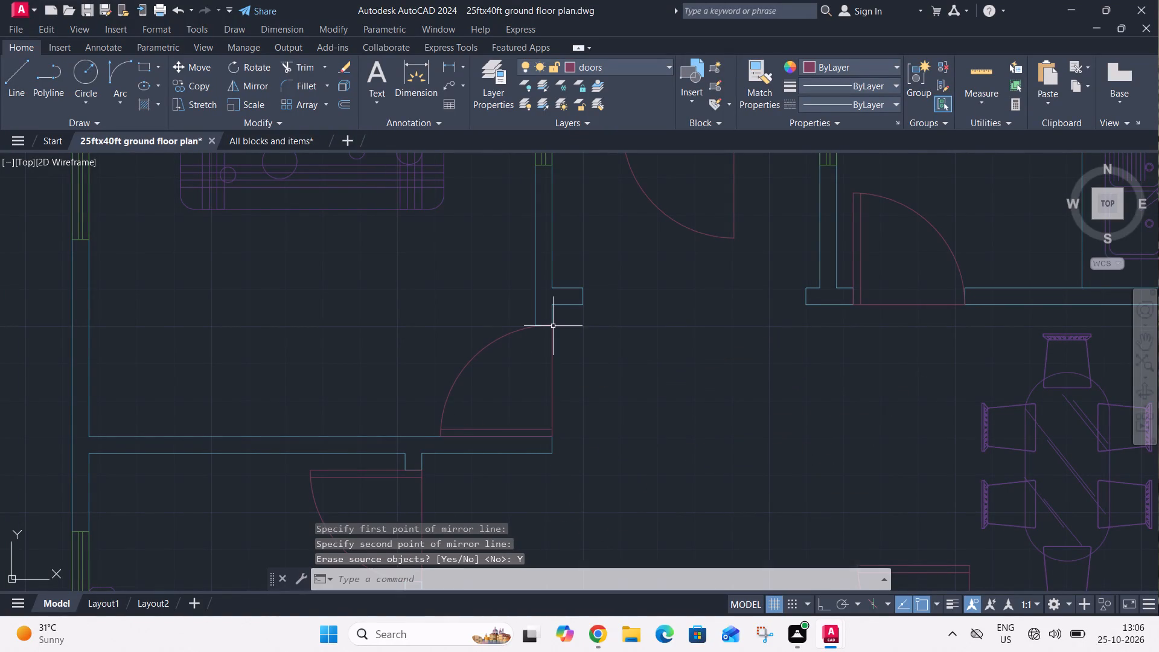
# Align the door copy north of the staircase to the two south corners of the staircase doorway, scaling it to fit the opening.
pyautogui.scroll(-3, 553, 331)
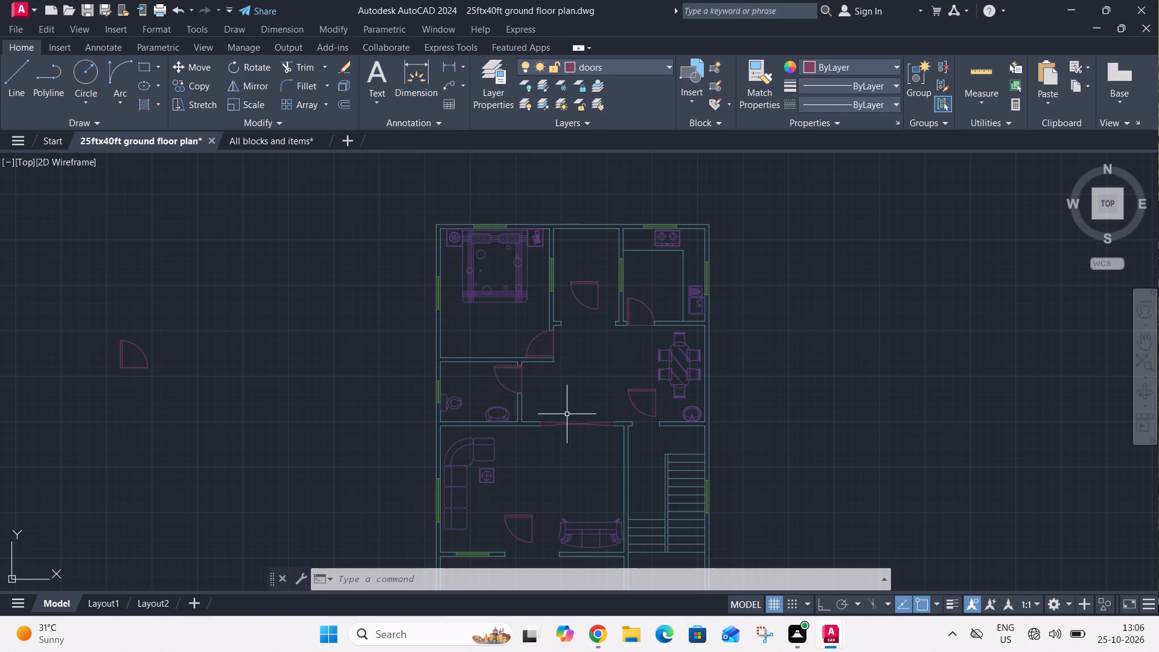
pyautogui.moveTo(576, 411); pyautogui.dragTo(533, 290, button='middle')
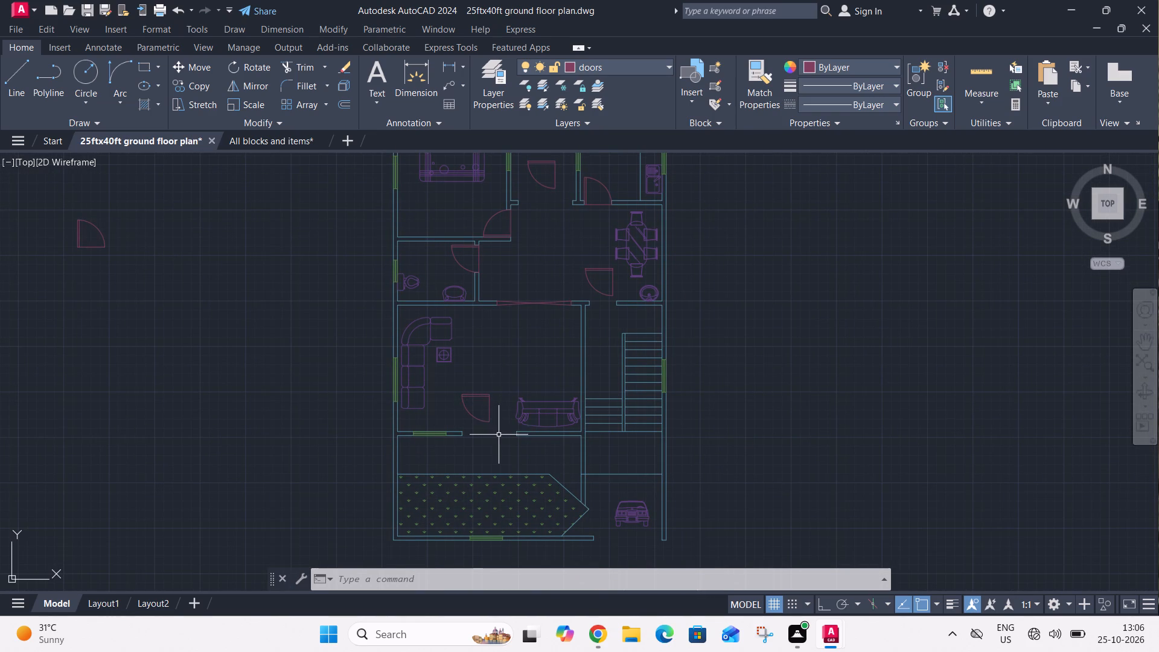
pyautogui.moveTo(498, 439); pyautogui.dragTo(455, 329, button='middle')
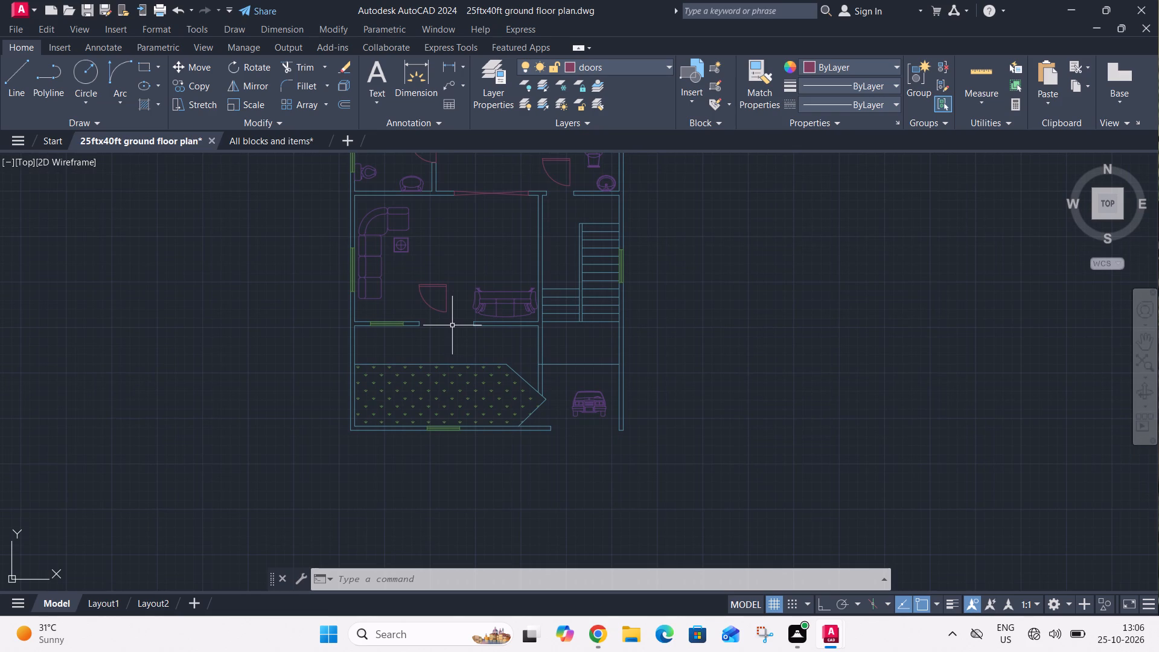
pyautogui.moveTo(508, 206); pyautogui.dragTo(464, 276, button='middle')
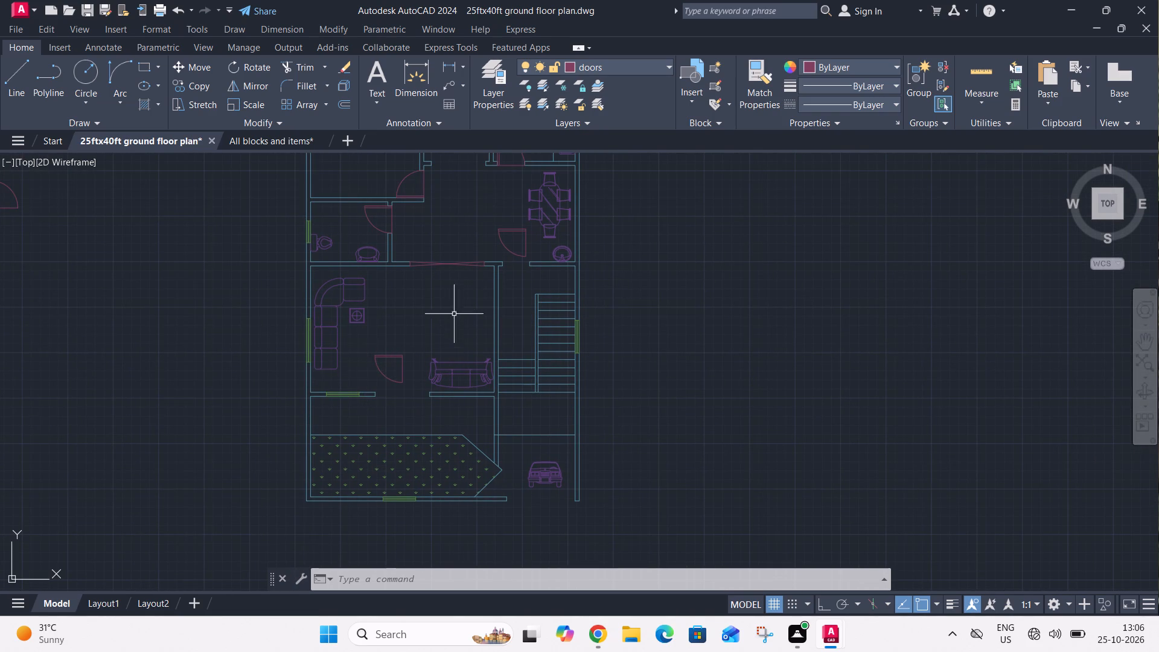
pyautogui.moveTo(454, 314); pyautogui.dragTo(396, 428, button='middle')
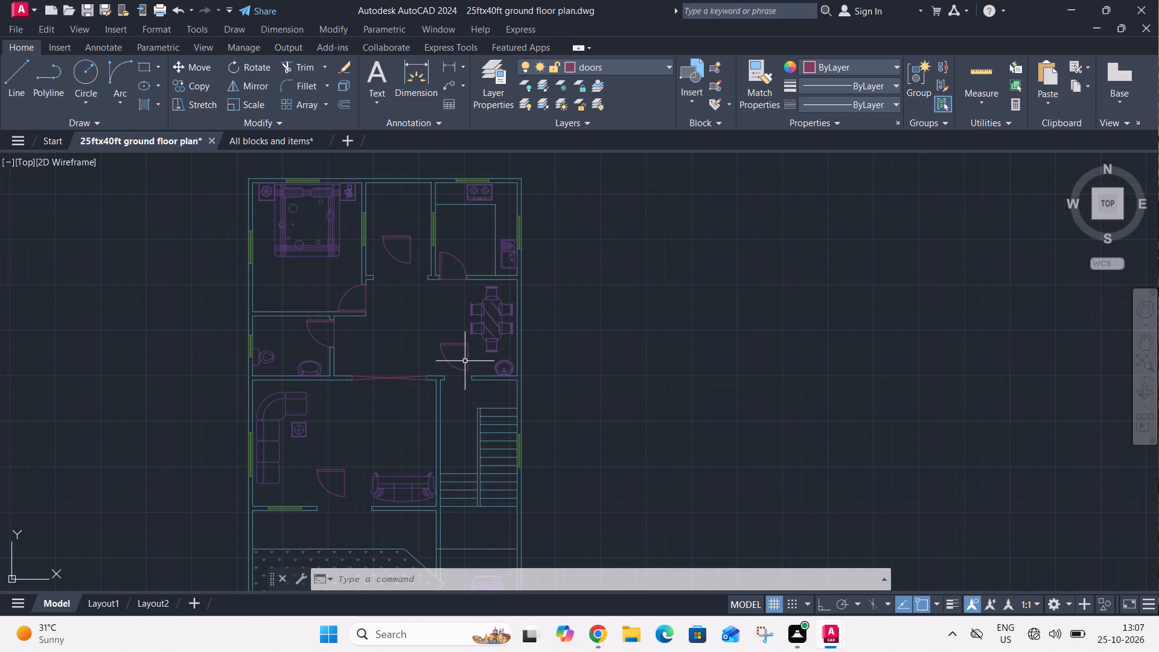
pyautogui.scroll(3, 466, 359)
pyautogui.click(490, 278)
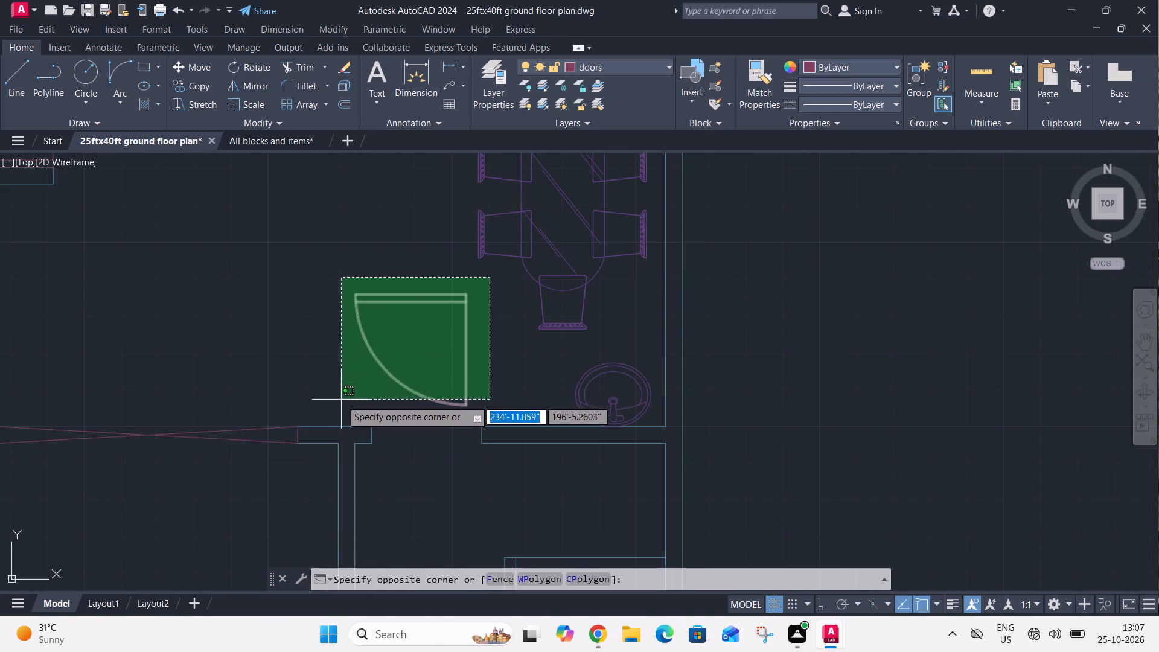
pyautogui.click(338, 402)
pyautogui.press('a')
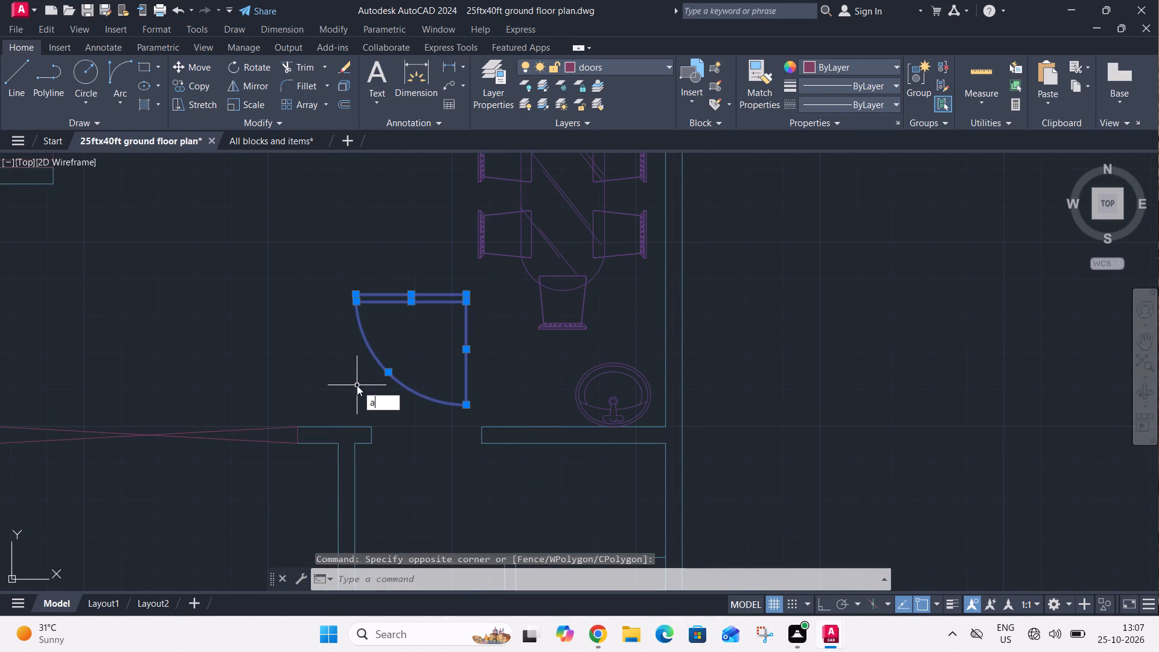
pyautogui.press('l')
pyautogui.press('space')
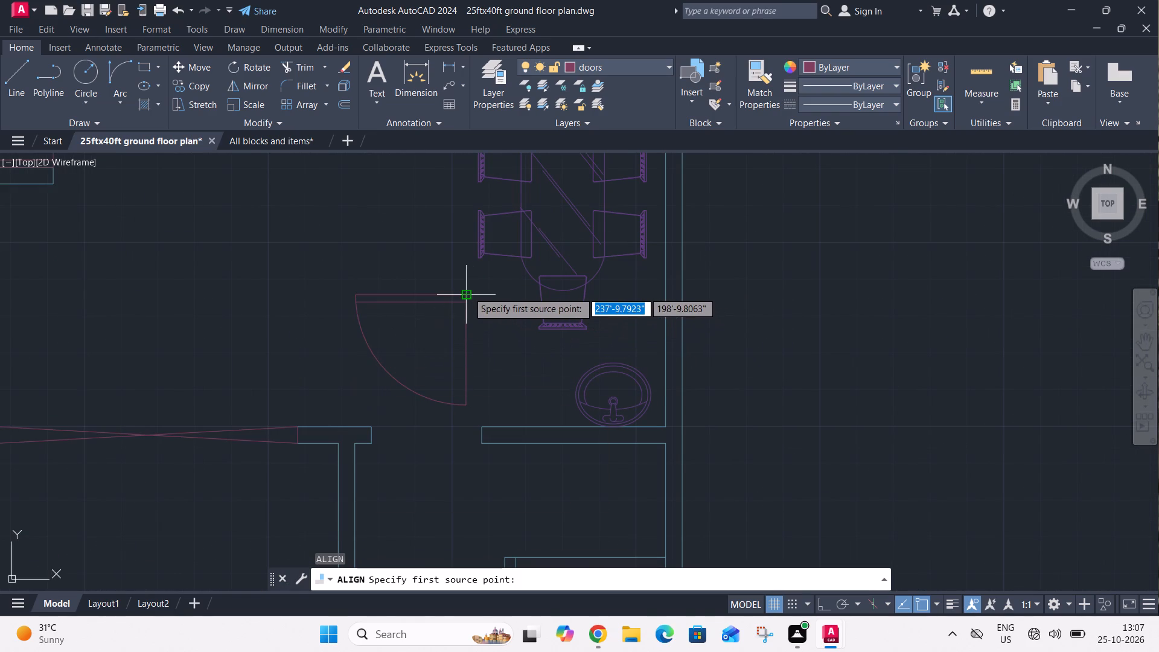
pyautogui.click(468, 292)
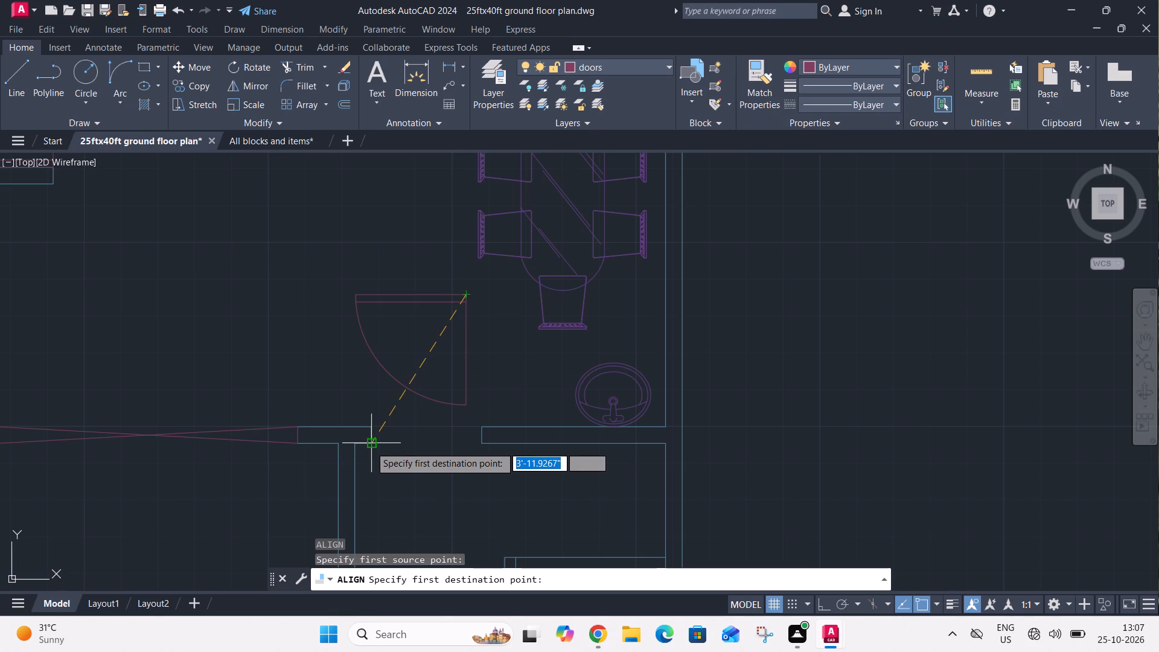
pyautogui.click(370, 446)
pyautogui.click(467, 405)
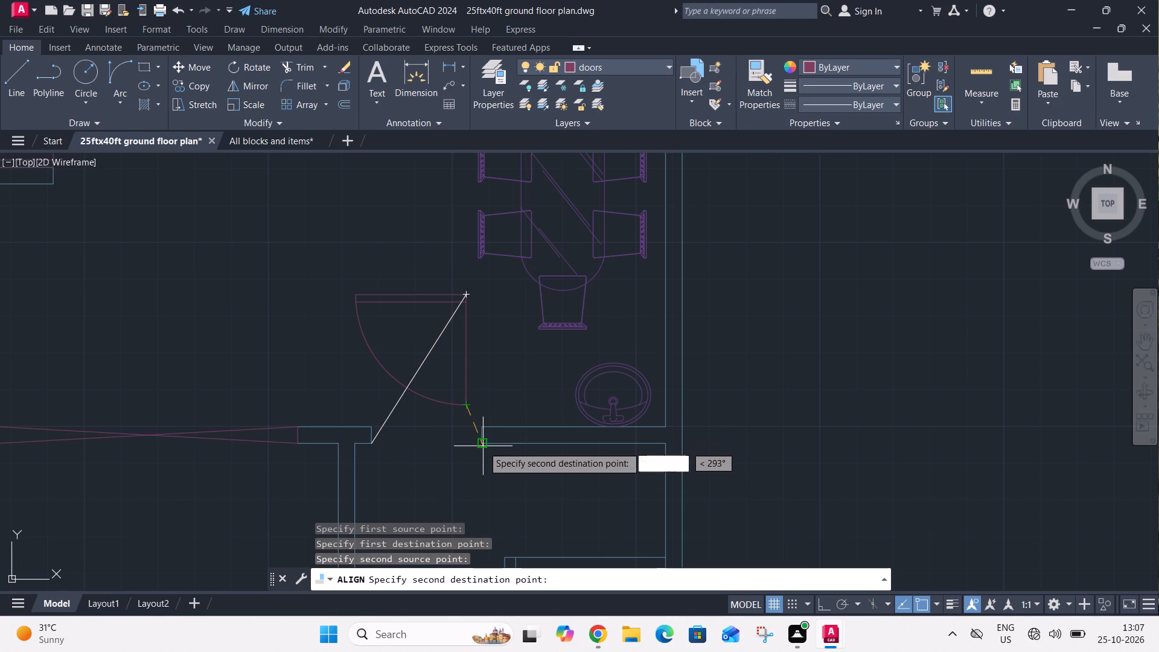
pyautogui.click(482, 446)
pyautogui.press('space')
pyautogui.moveTo(504, 487); pyautogui.dragTo(479, 443)
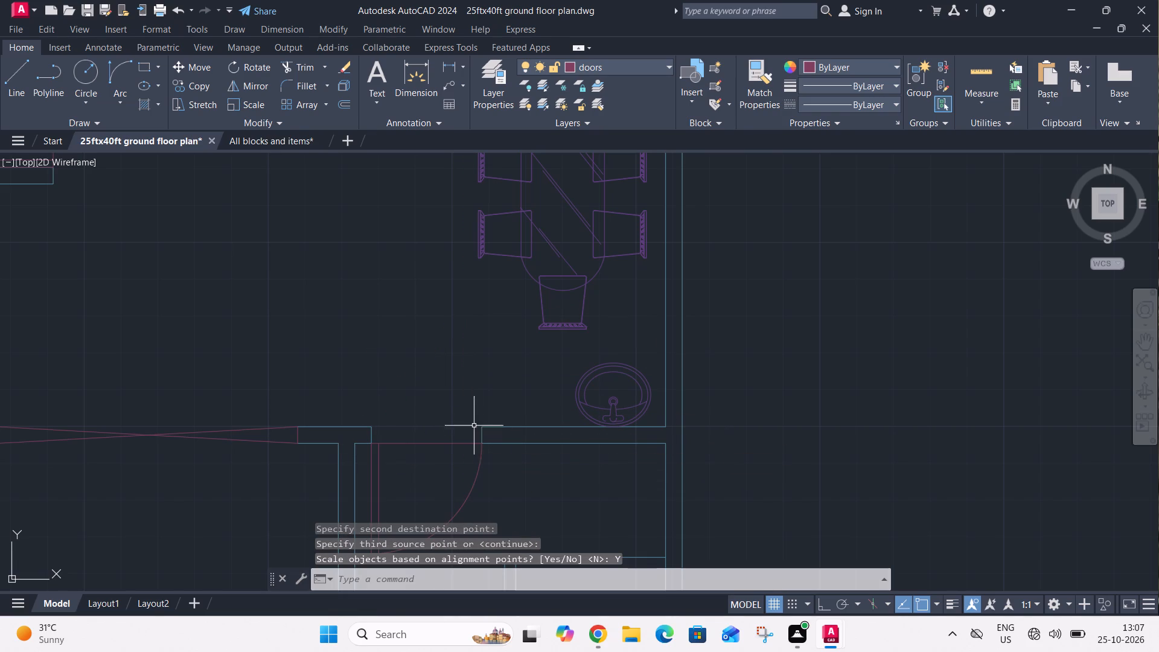
# Move the staircase door from the doorway's south corner to the wall's north corner, flush with the dining side.
pyautogui.moveTo(470, 447); pyautogui.dragTo(445, 304, button='middle')
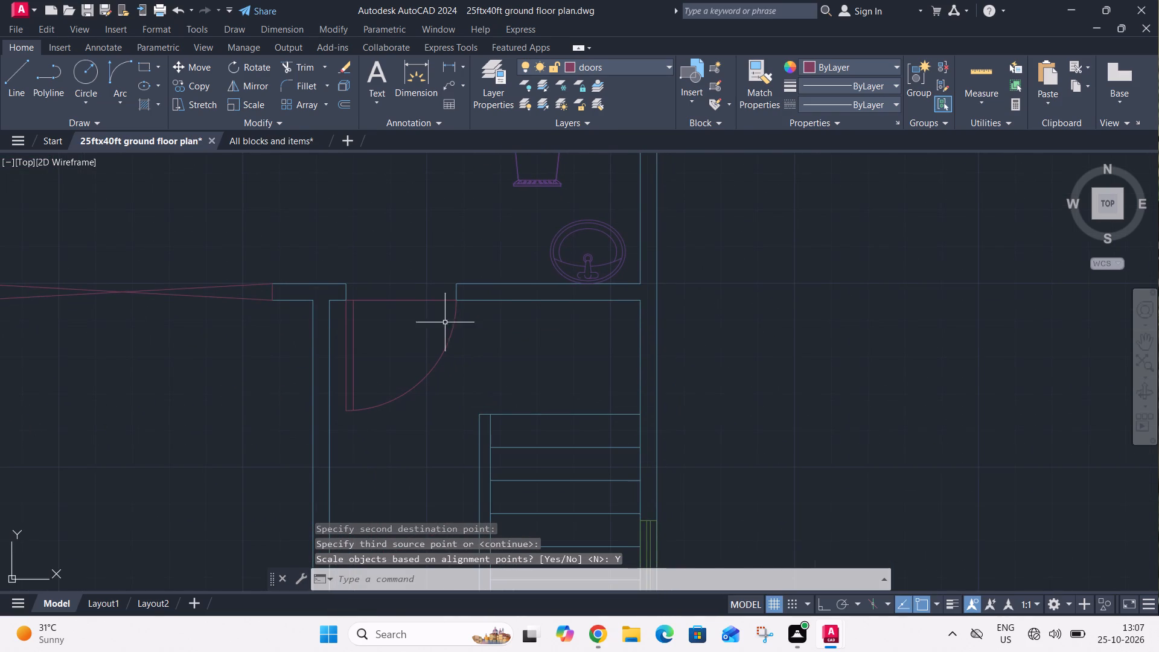
pyautogui.scroll(1, 474, 371)
pyautogui.click(468, 346)
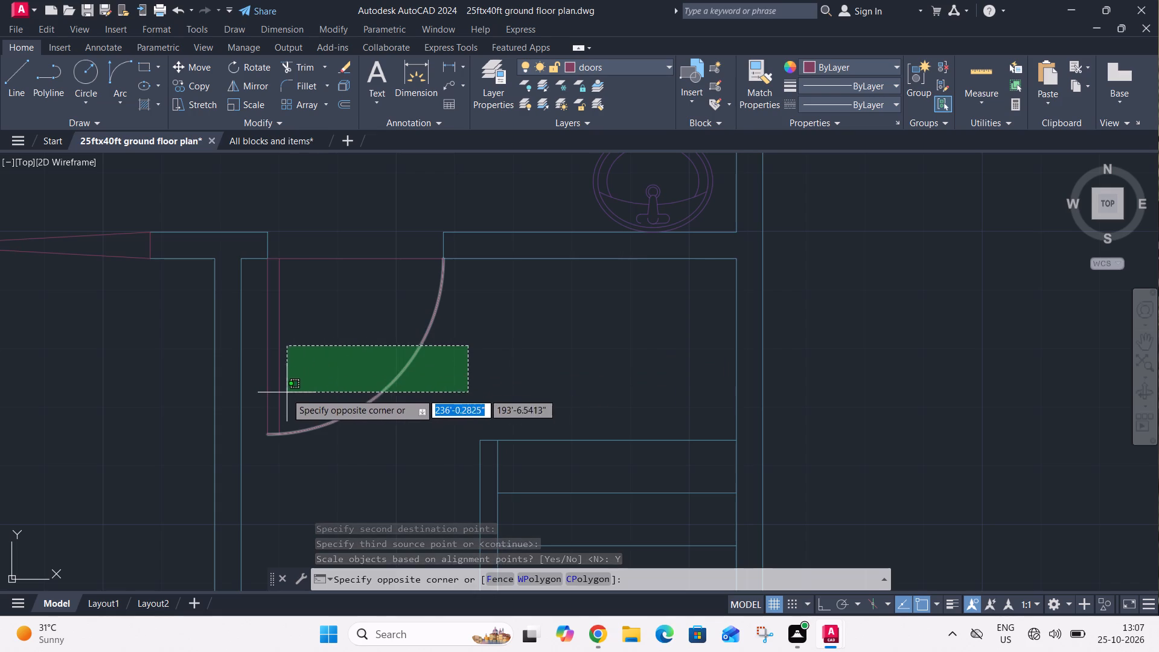
pyautogui.click(260, 398)
pyautogui.moveTo(361, 245); pyautogui.dragTo(350, 265)
pyautogui.click(333, 291)
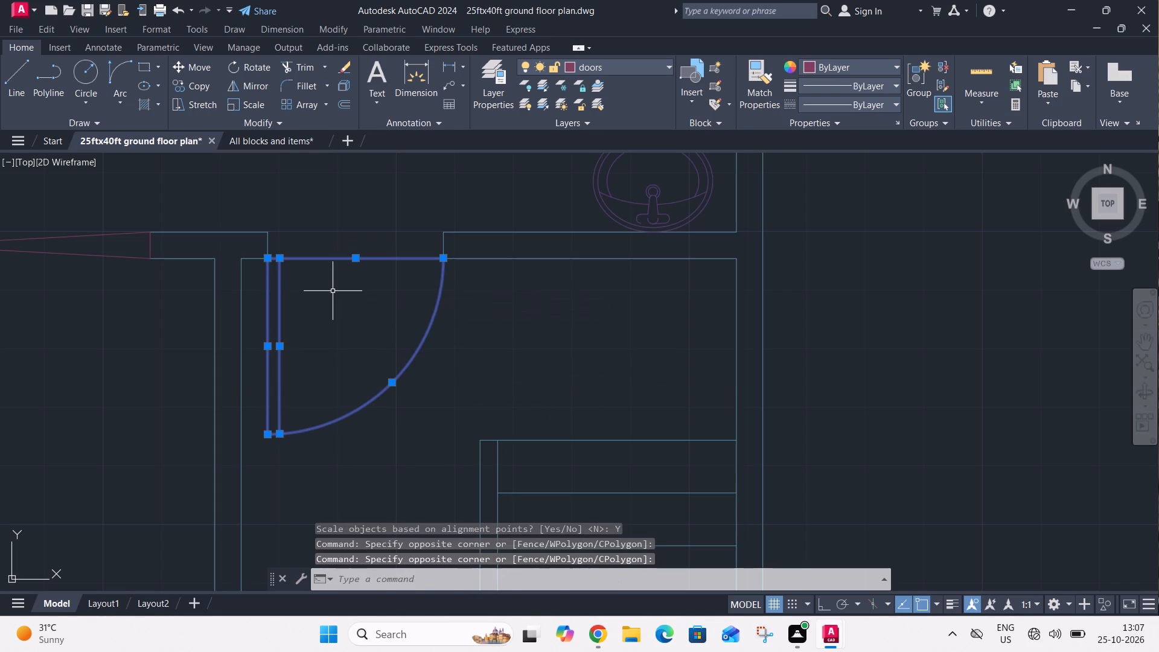
pyautogui.press('m')
pyautogui.press('space')
pyautogui.click(266, 260)
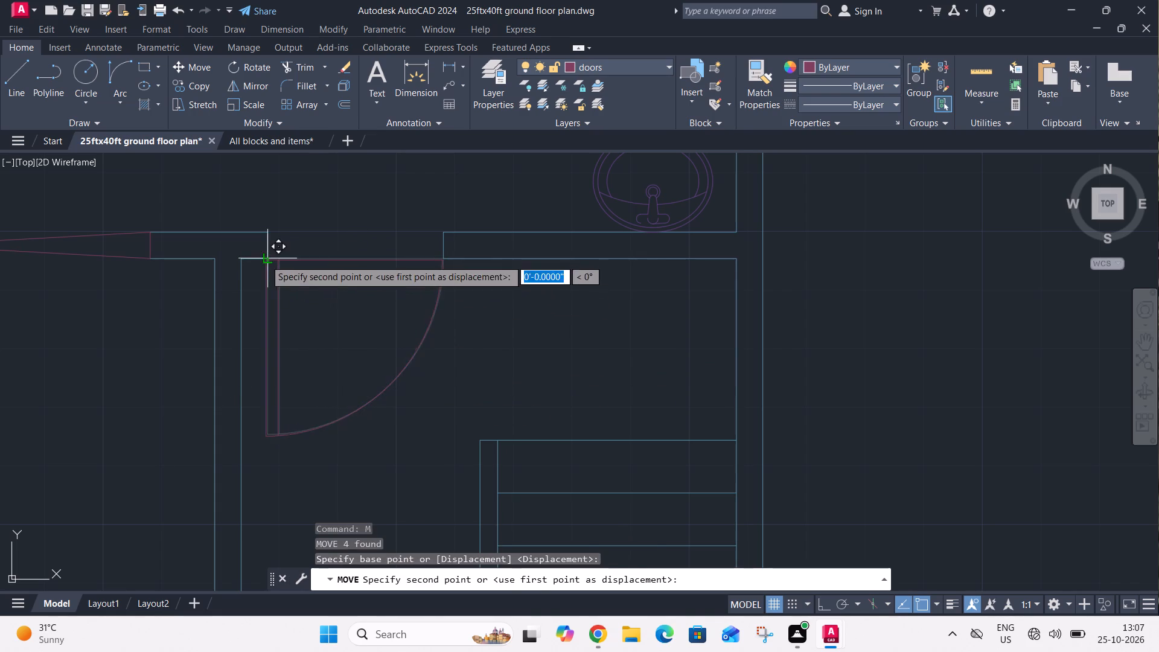
pyautogui.click(267, 235)
# Copy the kitchen door to the open floor area west of the dining table.
pyautogui.scroll(-3, 328, 278)
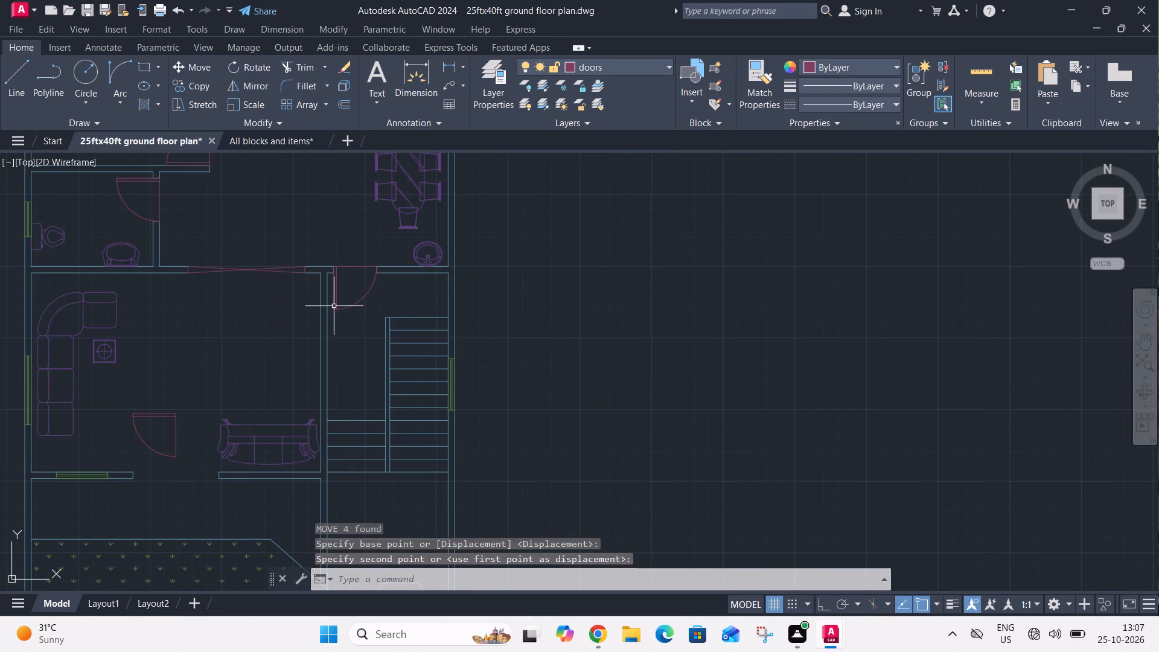
pyautogui.moveTo(236, 370); pyautogui.dragTo(330, 275, button='middle')
pyautogui.scroll(-2, 334, 280)
pyautogui.moveTo(336, 261); pyautogui.dragTo(311, 385, button='middle')
pyautogui.scroll(2, 307, 307)
pyautogui.scroll(1, 415, 264)
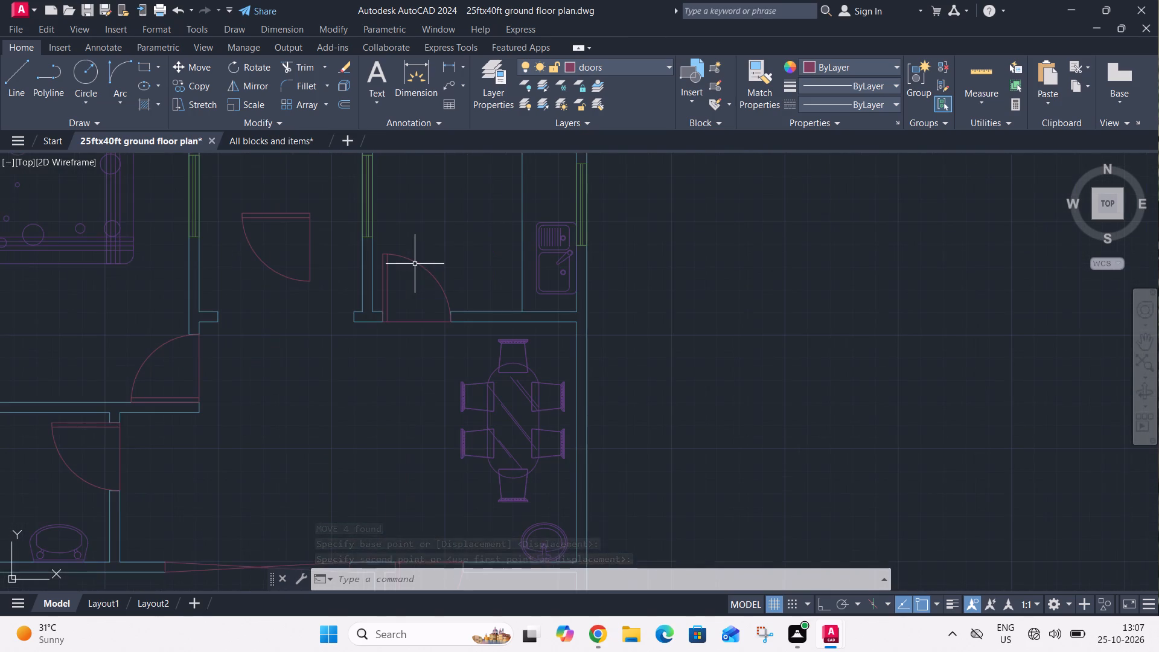
pyautogui.click(444, 258)
pyautogui.click(381, 286)
pyautogui.click(406, 302)
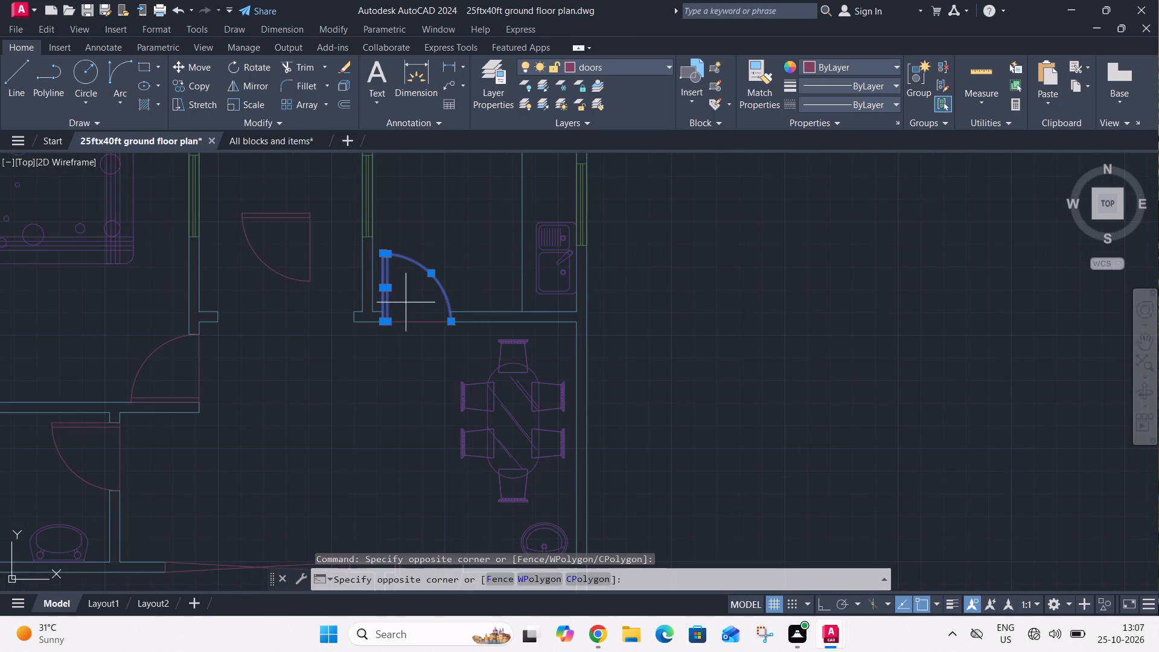
pyautogui.click(385, 347)
pyautogui.press('c')
pyautogui.press('o')
pyautogui.press('space')
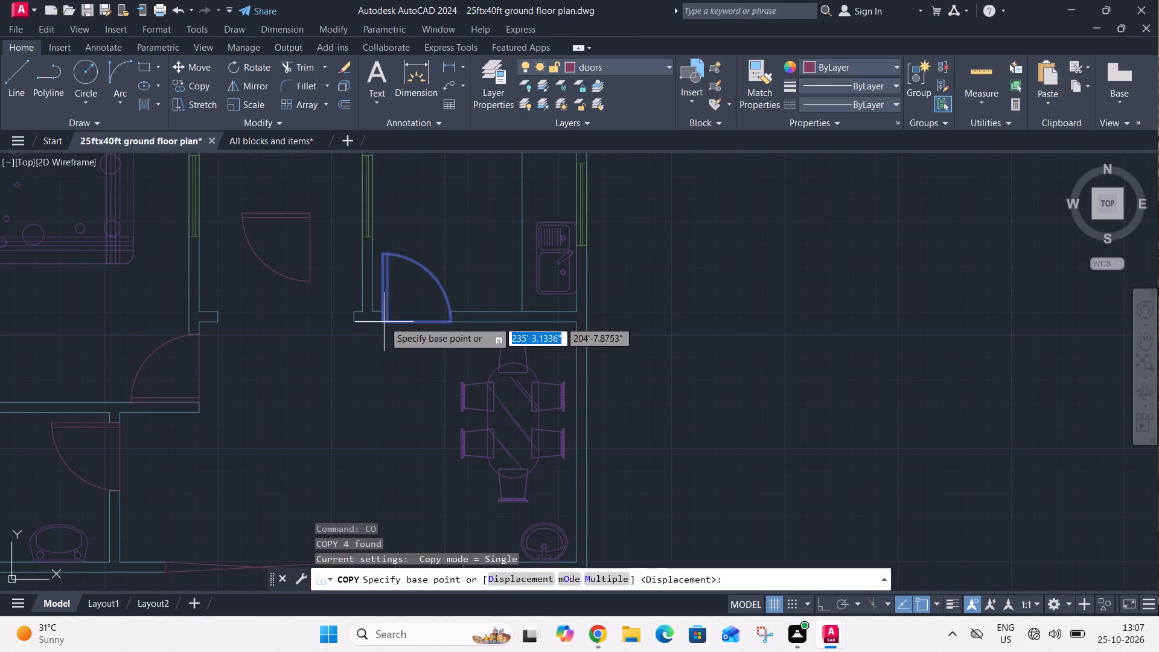
pyautogui.click(384, 317)
pyautogui.click(294, 447)
# Mirror the new door copy about a vertical line through its free end with Ortho on, keeping the source, to form a double door.
pyautogui.click(272, 364)
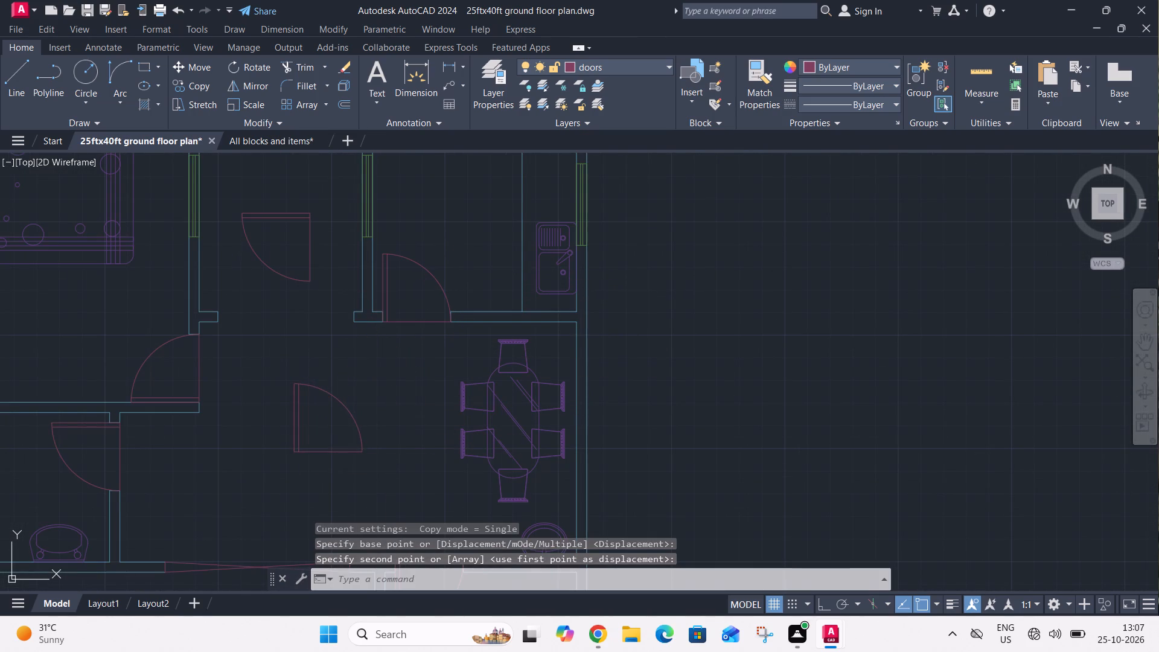
pyautogui.click(393, 479)
pyautogui.press('F8')
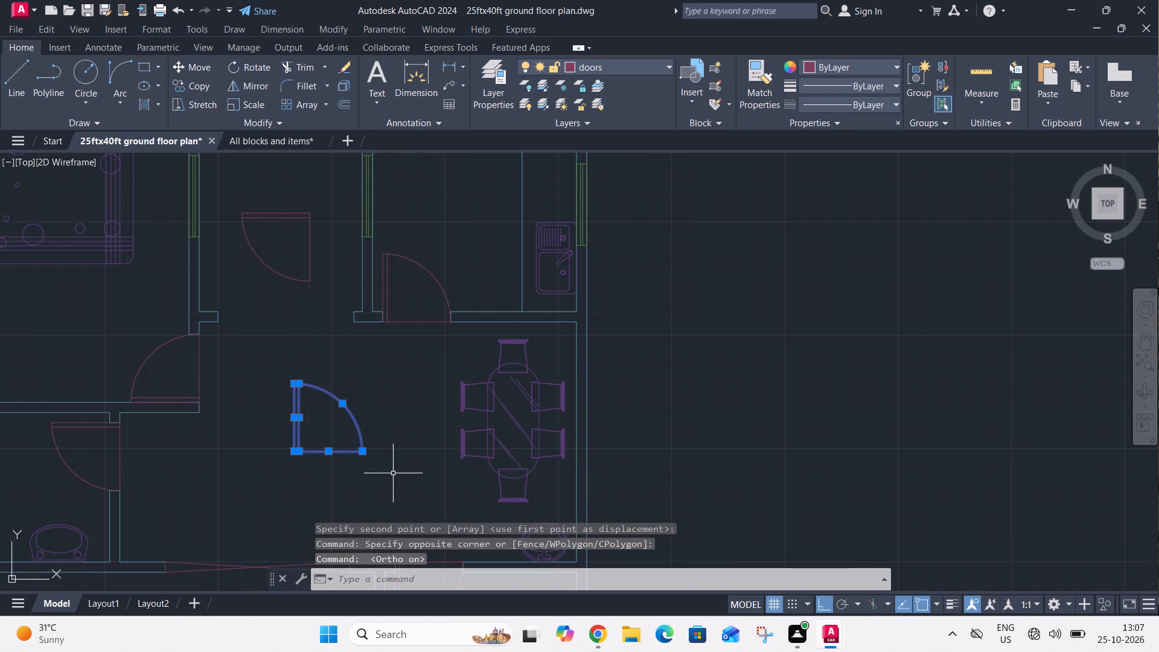
pyautogui.write('mi')
pyautogui.press('space')
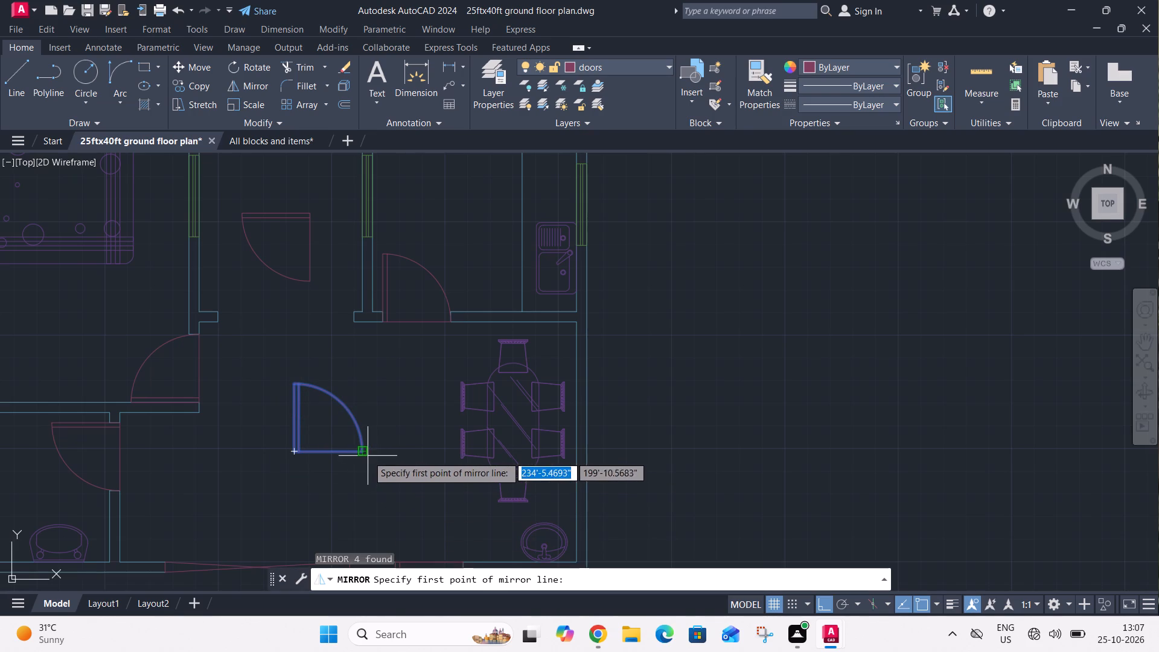
pyautogui.click(368, 456)
pyautogui.click(361, 362)
pyautogui.moveTo(383, 412); pyautogui.dragTo(361, 362)
# Copy the double door from its lower west corner into the opening of the room between the bedroom and kitchen.
pyautogui.click(273, 361)
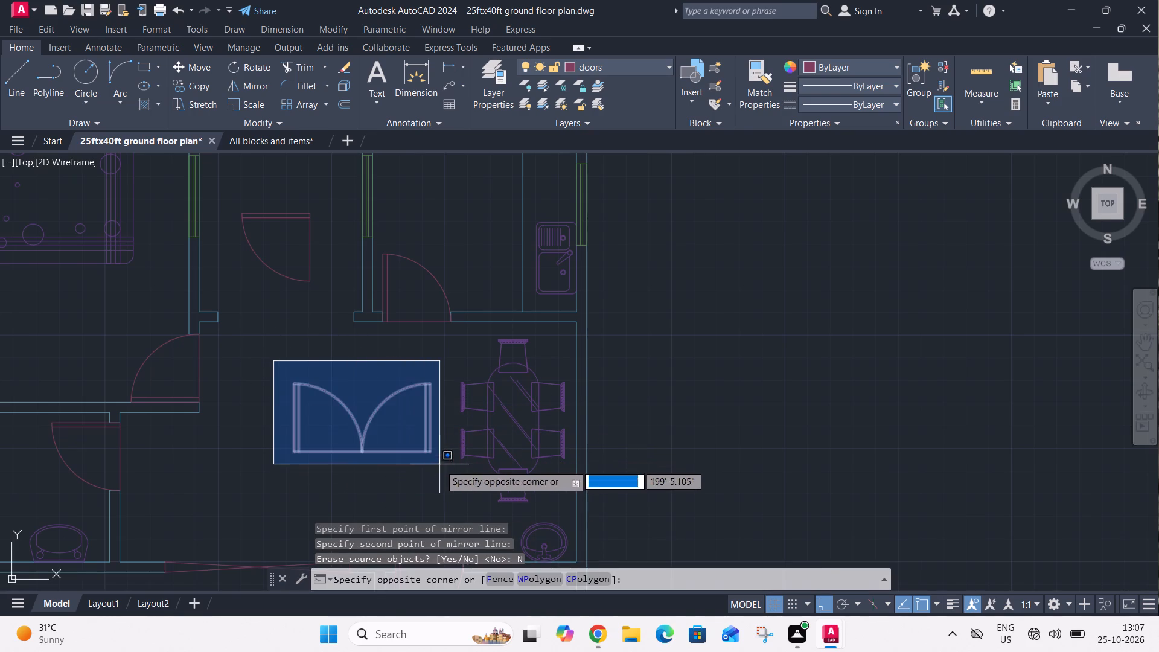
pyautogui.click(440, 464)
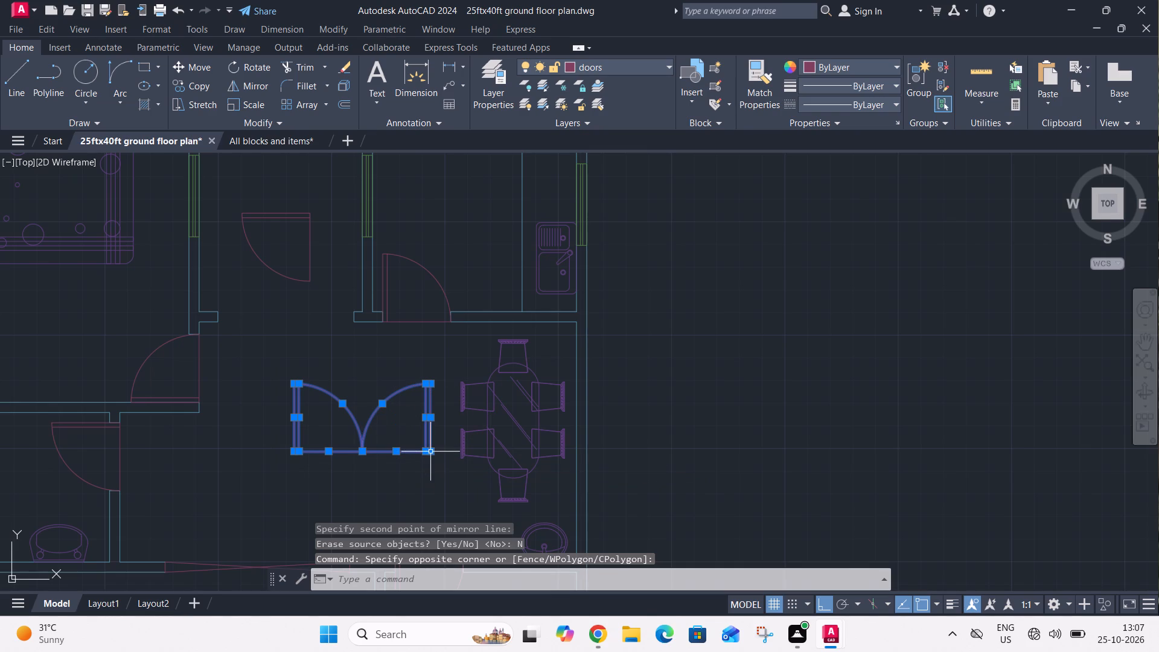
pyautogui.press('c')
pyautogui.press('o')
pyautogui.press('space')
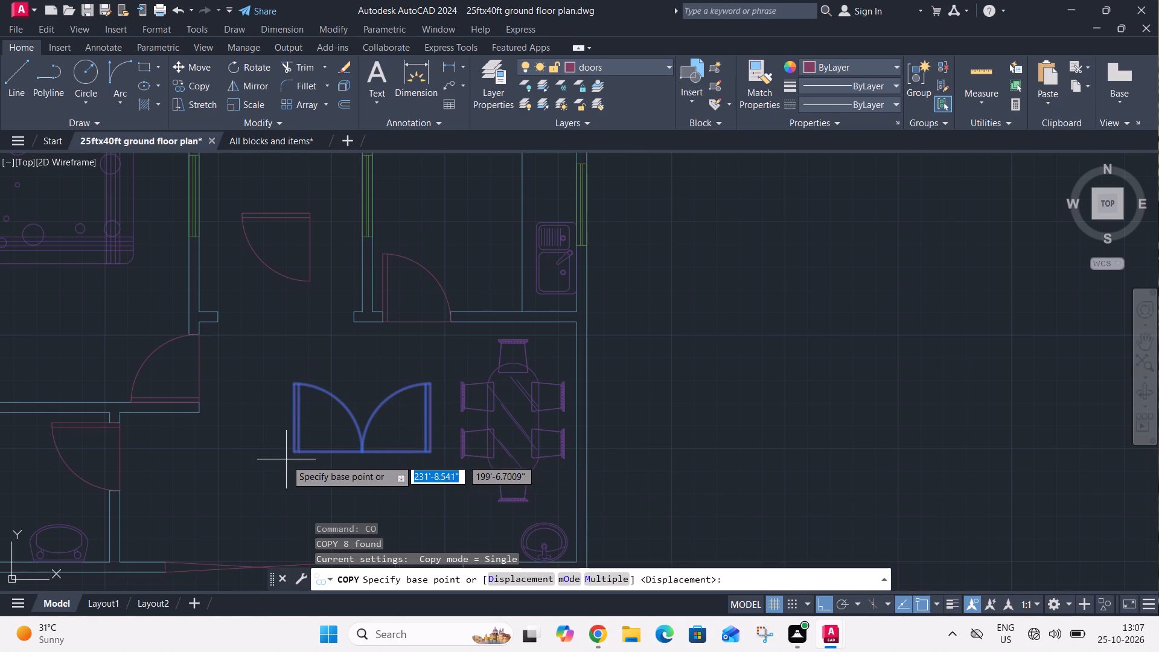
pyautogui.click(293, 450)
pyautogui.click(218, 323)
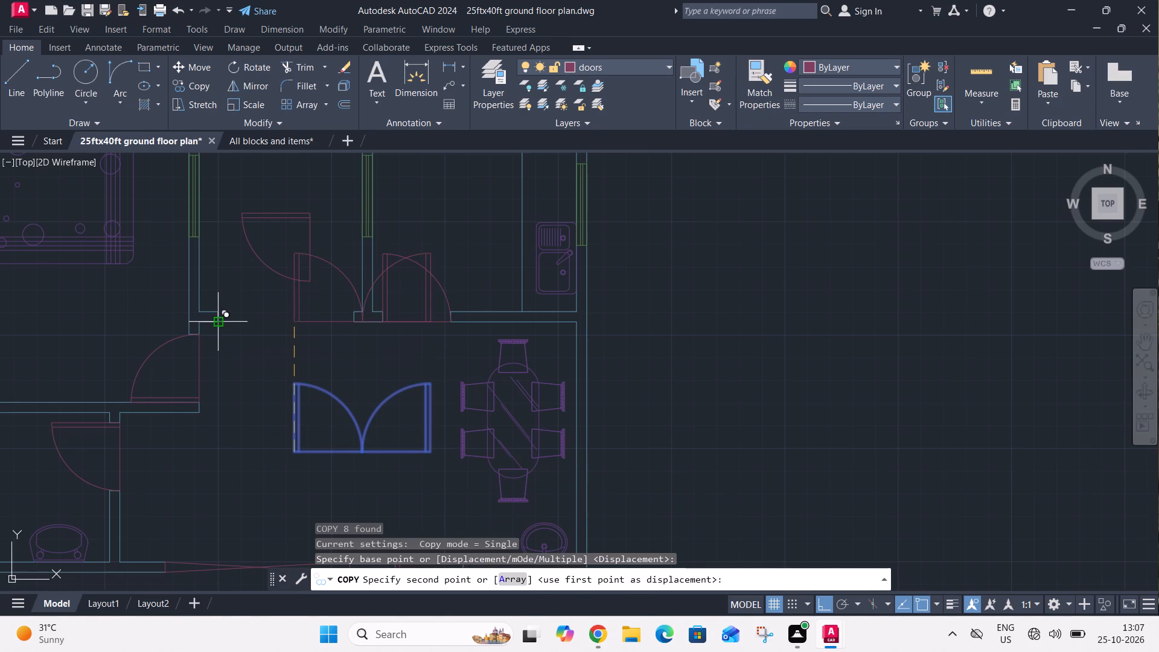
# Erase the spare single door overlapping the double door in the room between the bedroom and kitchen.
pyautogui.click(318, 207)
pyautogui.click(273, 238)
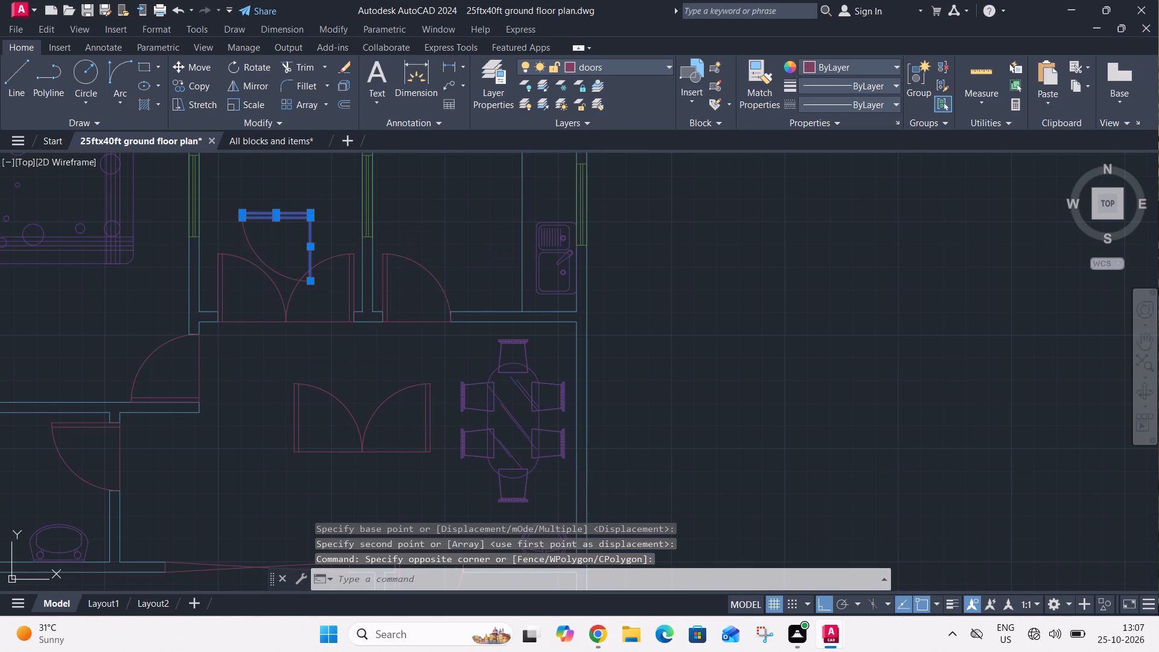
pyautogui.click(272, 246)
pyautogui.click(257, 268)
pyautogui.press('Escape')
pyautogui.scroll(2, 288, 264)
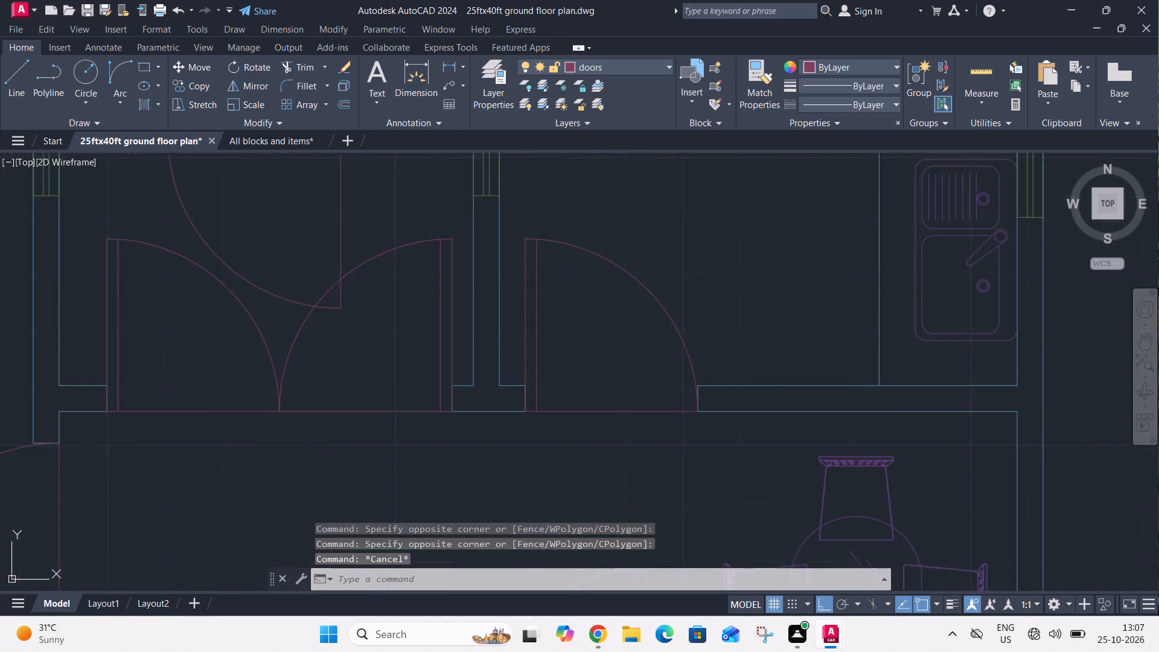
pyautogui.scroll(1, 288, 264)
pyautogui.moveTo(294, 263); pyautogui.dragTo(290, 275)
pyautogui.click(257, 345)
pyautogui.click(395, 202)
pyautogui.click(345, 238)
pyautogui.scroll(-3, 343, 238)
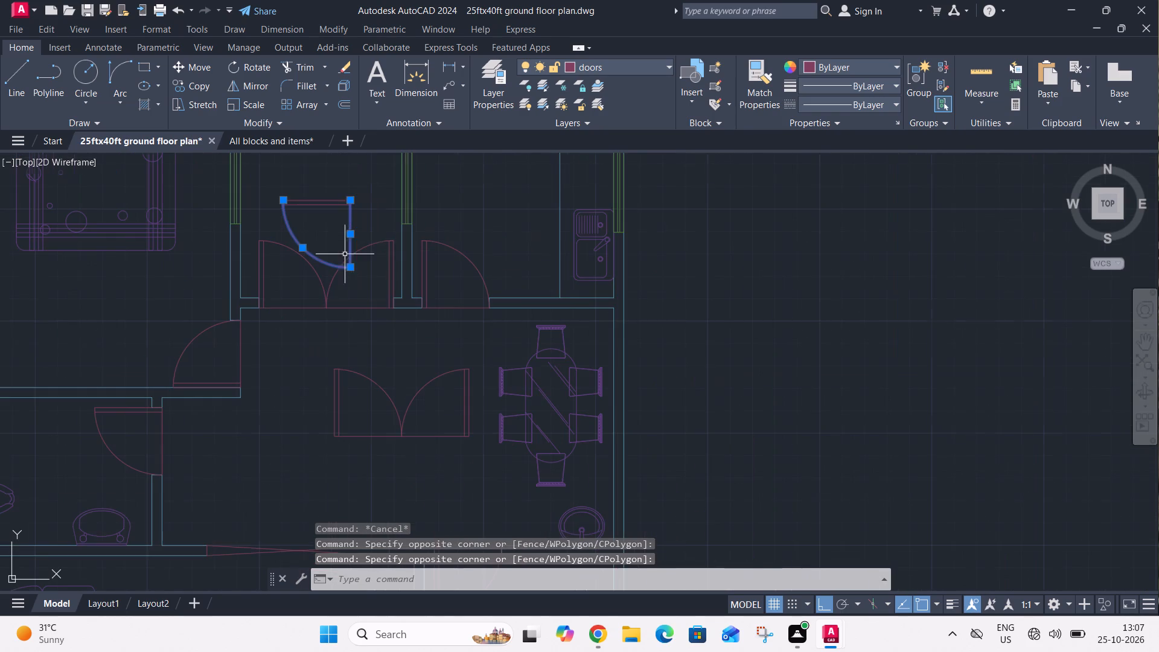
pyautogui.click(340, 187)
pyautogui.click(313, 219)
pyautogui.press('Delete')
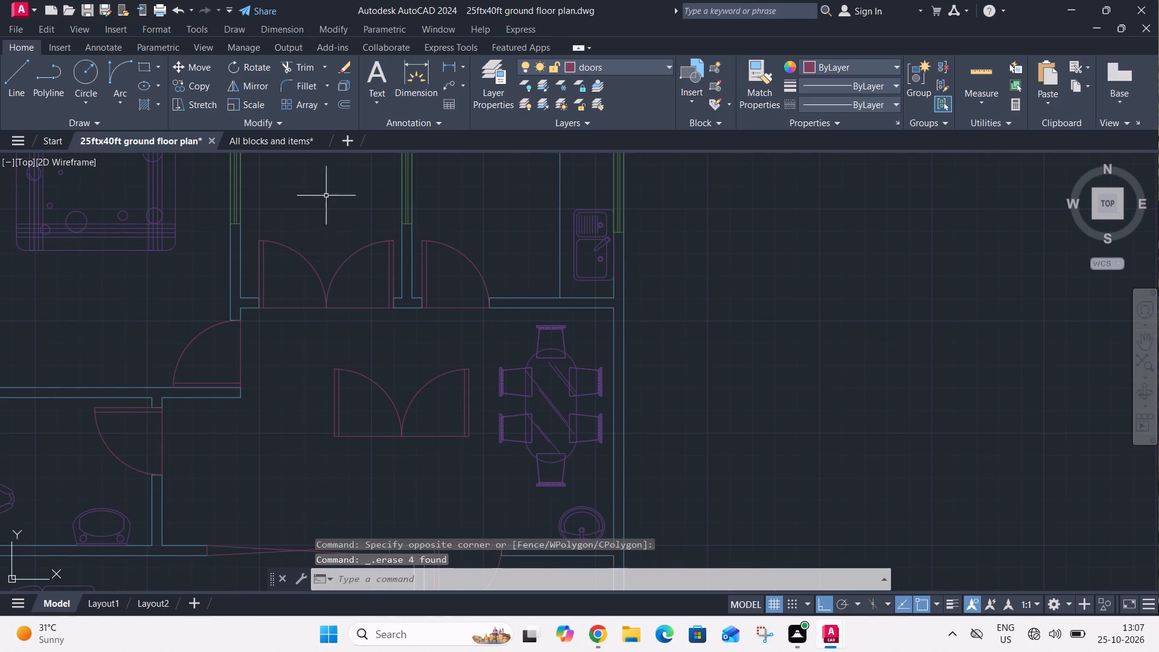
# Erase the spare single door lying on the living room floor north of the front wall opening.
pyautogui.scroll(-3, 336, 183)
pyautogui.scroll(3, 306, 319)
pyautogui.click(306, 320)
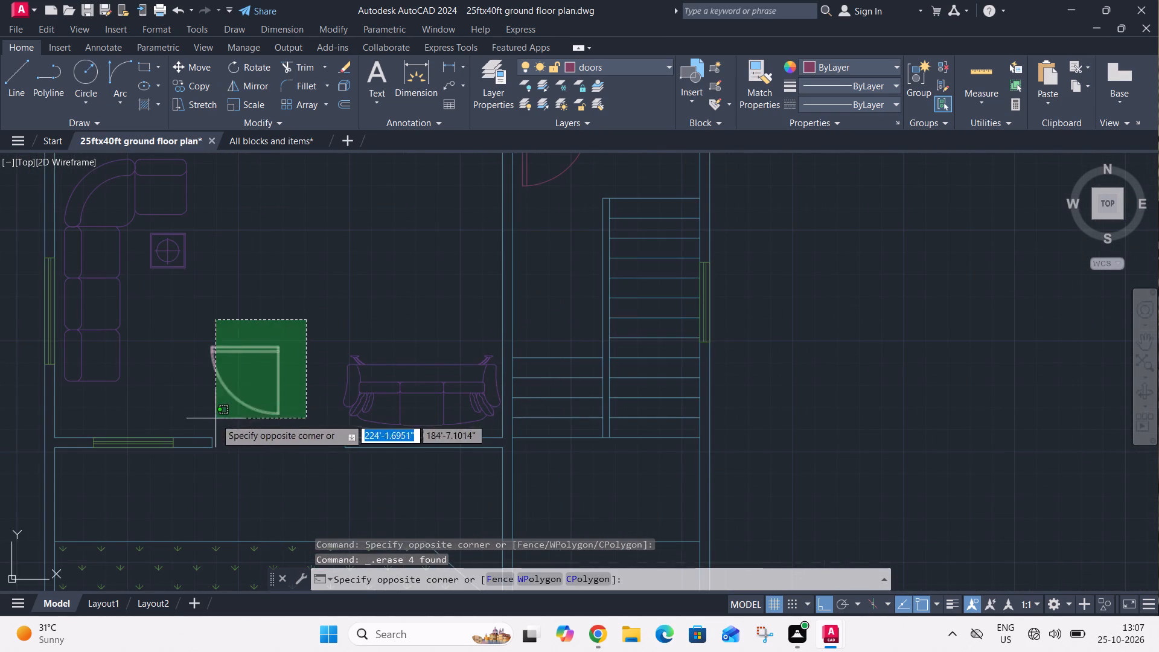
pyautogui.click(216, 418)
pyautogui.press('Delete')
# Move the double door west of the dining table by its lower west corner into the opening in the living room's south wall.
pyautogui.moveTo(233, 383); pyautogui.dragTo(253, 458, button='middle')
pyautogui.scroll(-3, 267, 437)
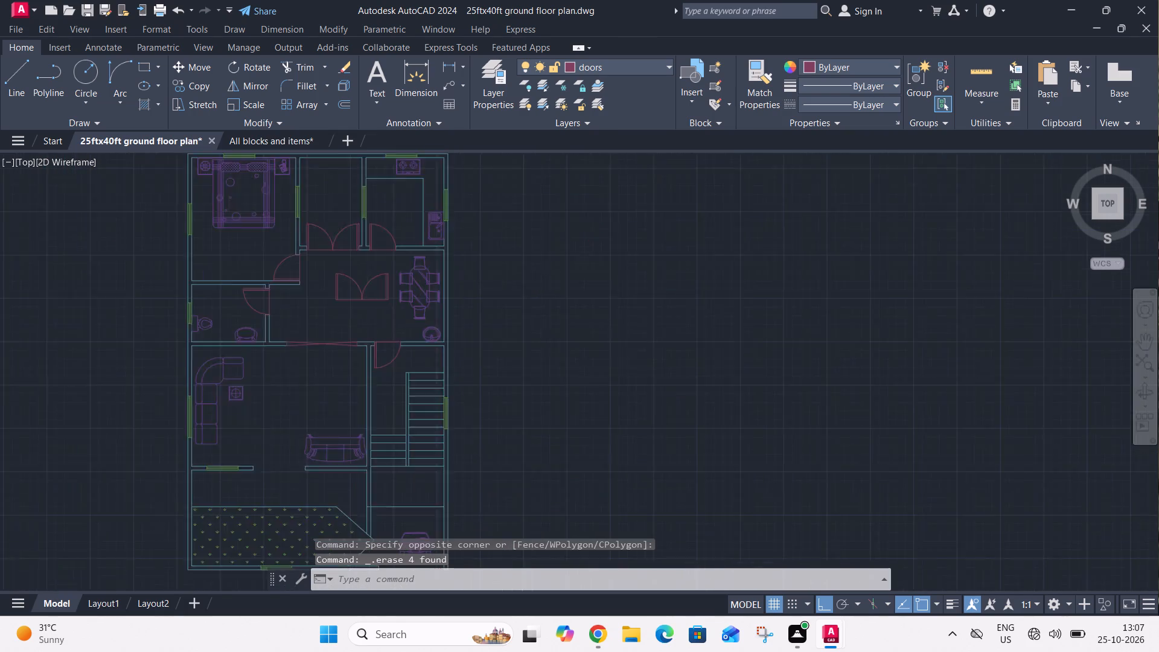
pyautogui.scroll(2, 314, 347)
pyautogui.click(286, 304)
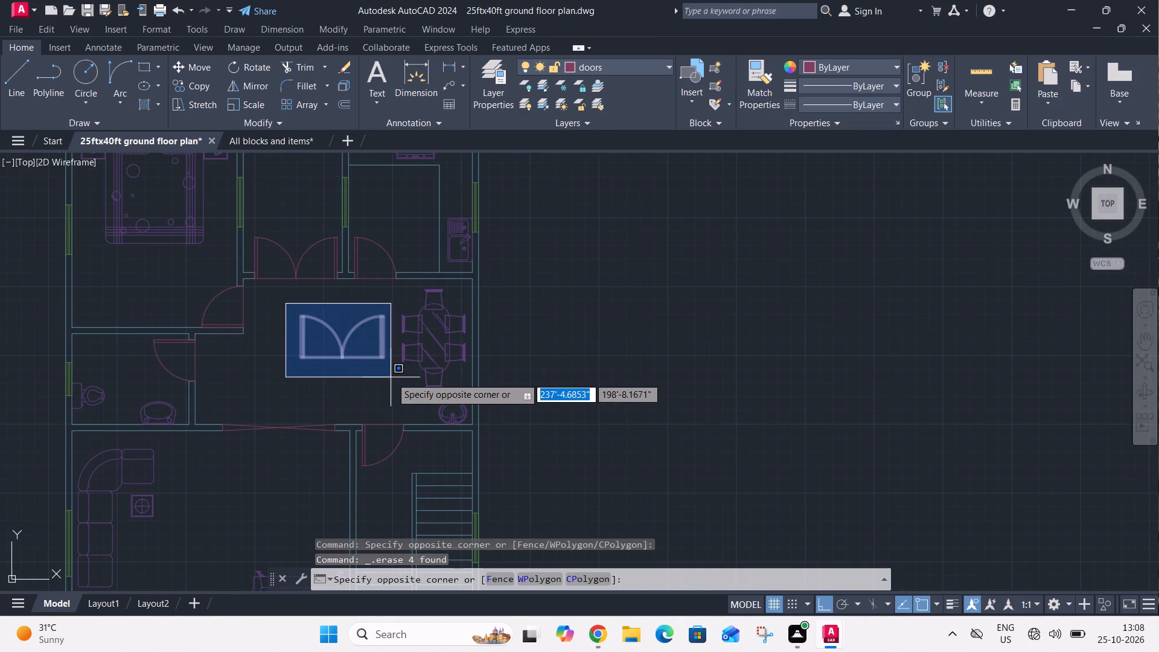
pyautogui.click(391, 377)
pyautogui.press('m')
pyautogui.press('space')
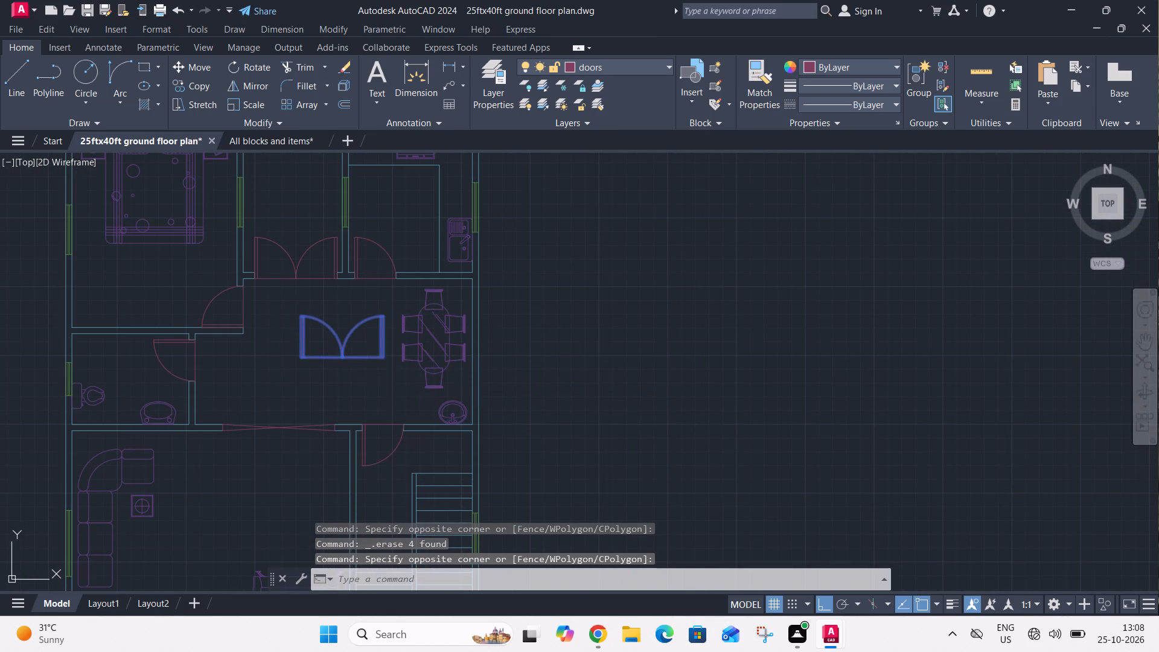
pyautogui.scroll(3, 291, 365)
pyautogui.click(325, 336)
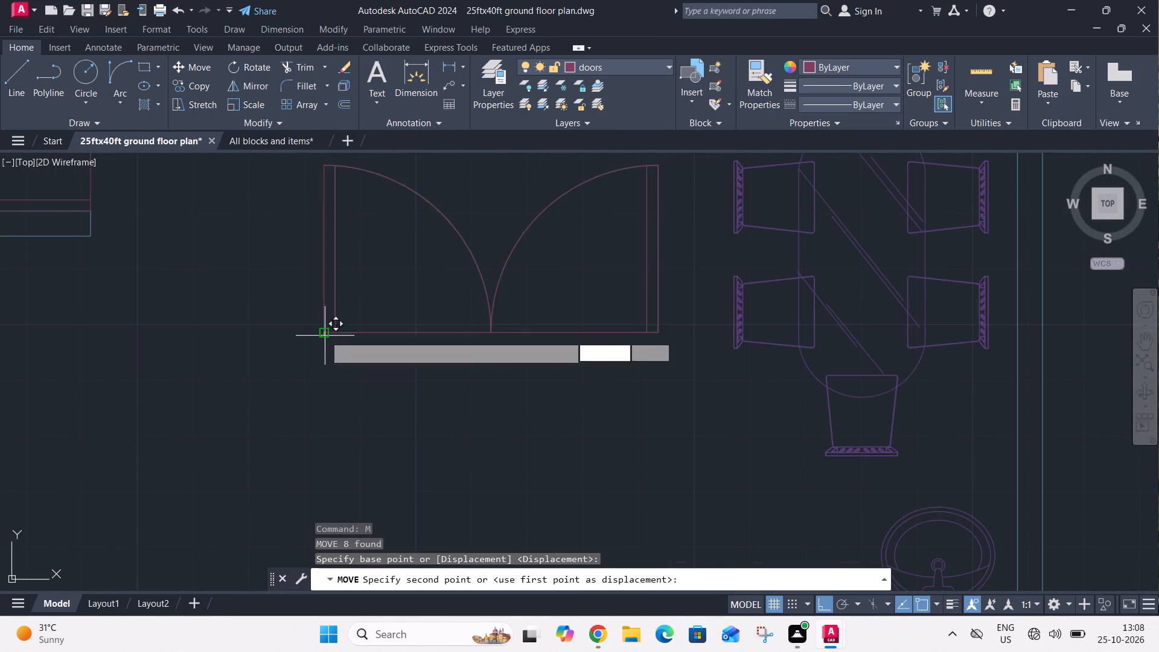
pyautogui.scroll(-4, 362, 252)
pyautogui.scroll(4, 302, 434)
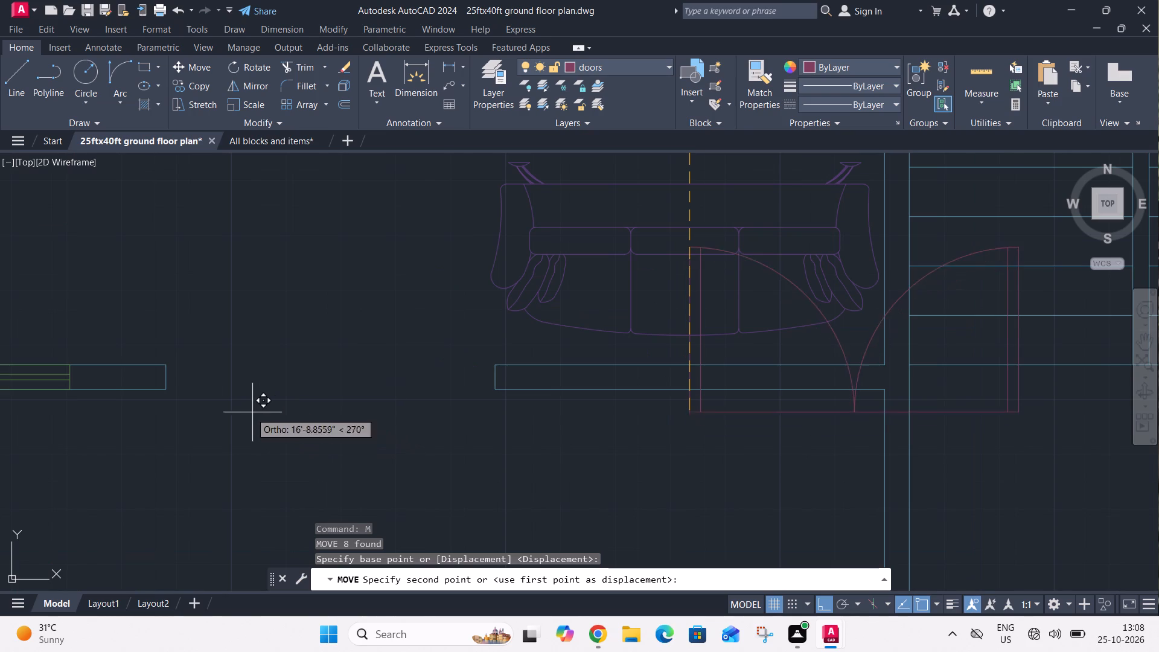
pyautogui.click(169, 391)
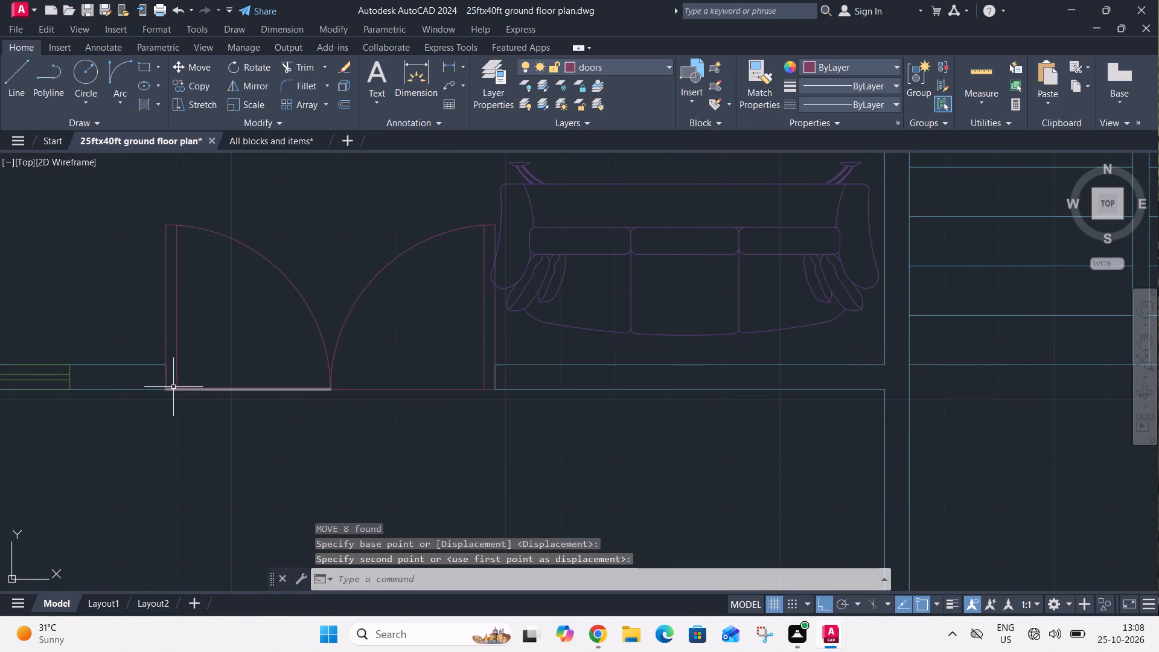
pyautogui.scroll(-3, 176, 386)
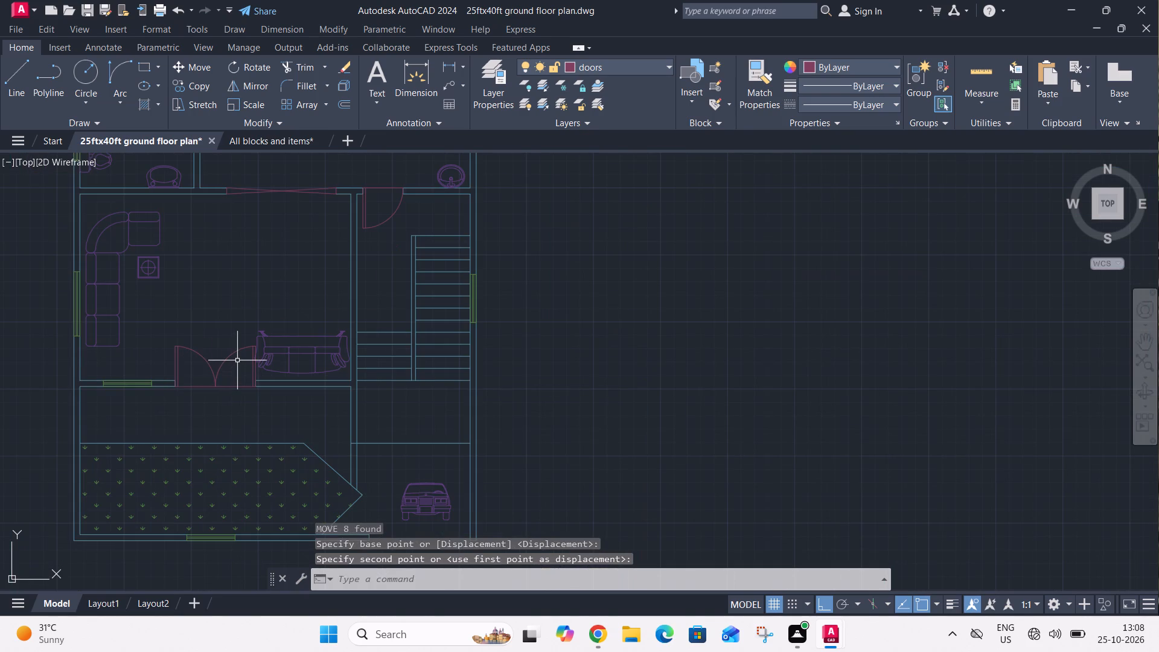
pyautogui.scroll(-2, 239, 356)
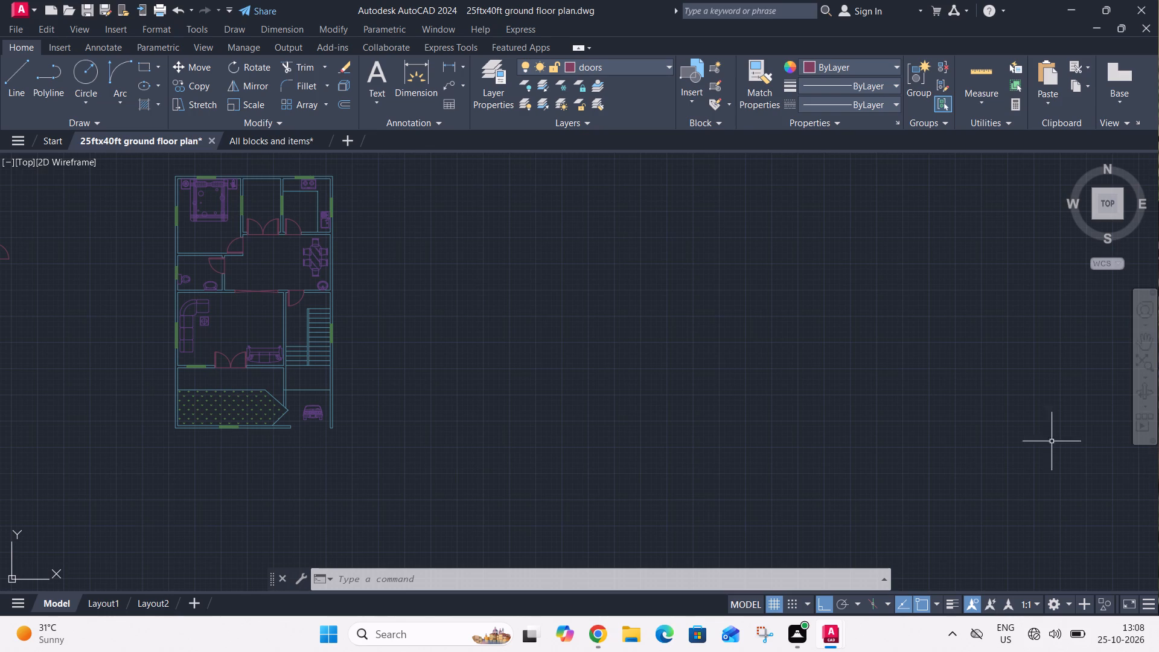
# Draw a line on the doors layer across the car porch's entrance opening, along the outer face of the south wall.
pyautogui.scroll(2, 196, 419)
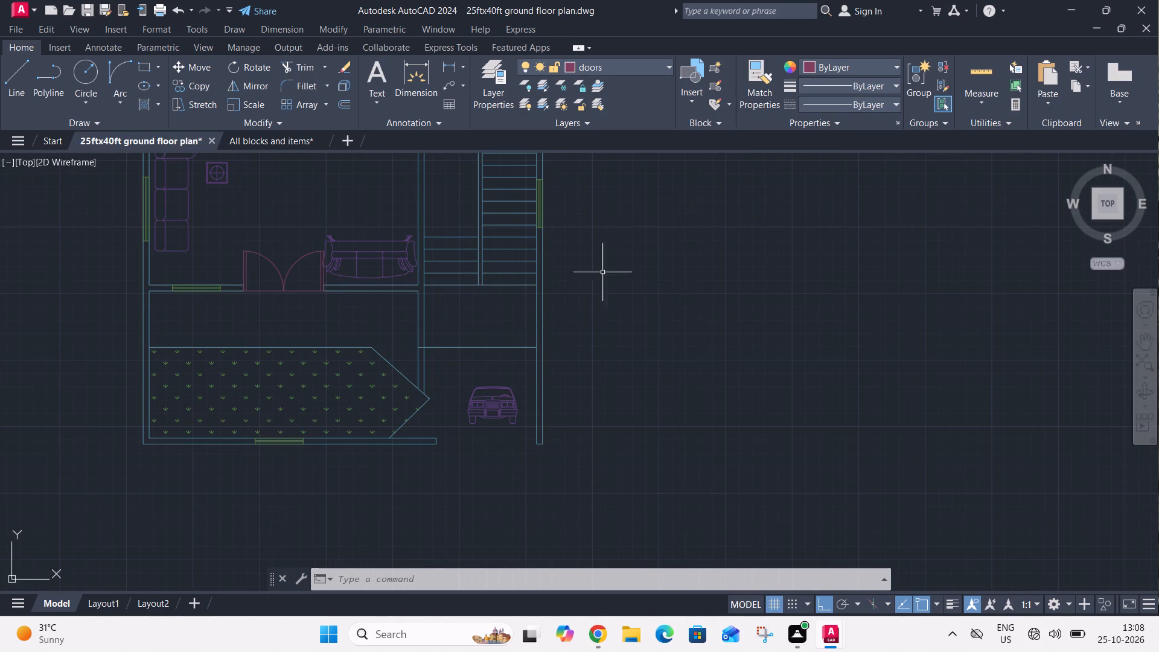
pyautogui.press('l')
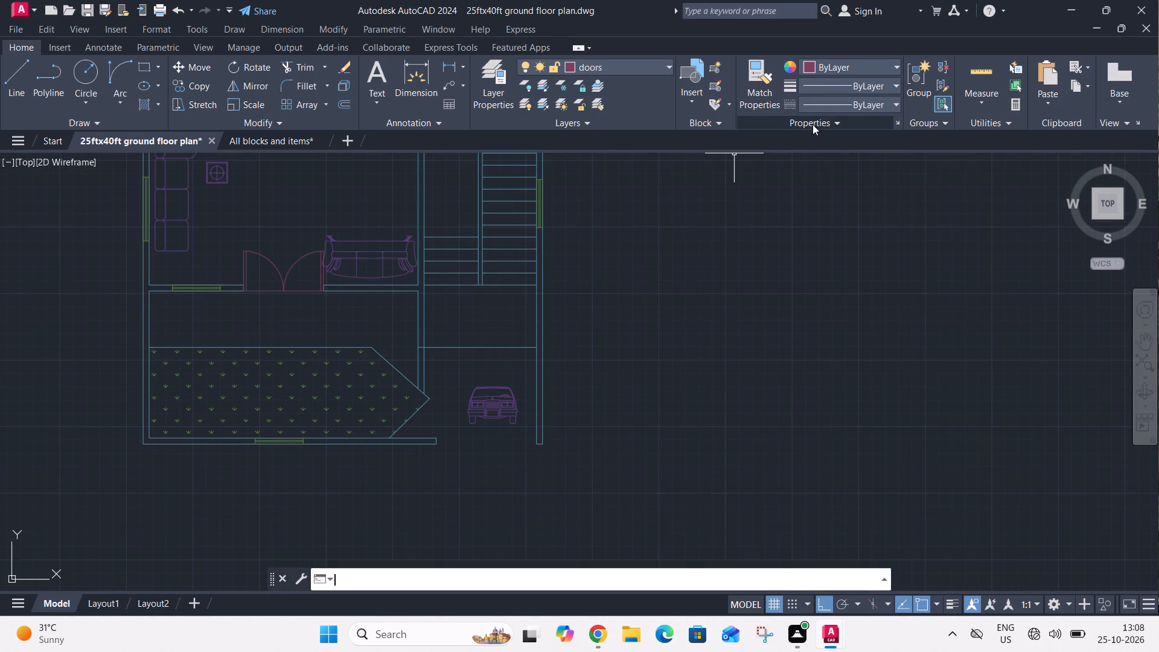
pyautogui.press('space')
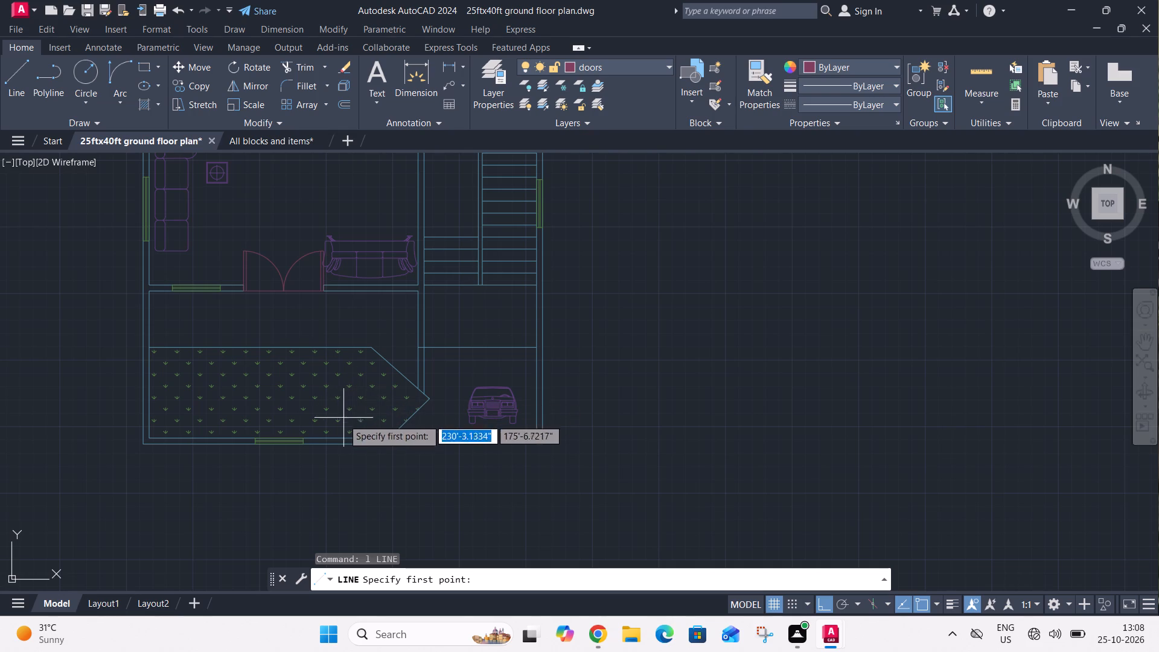
pyautogui.scroll(3, 347, 419)
pyautogui.scroll(-2, 494, 455)
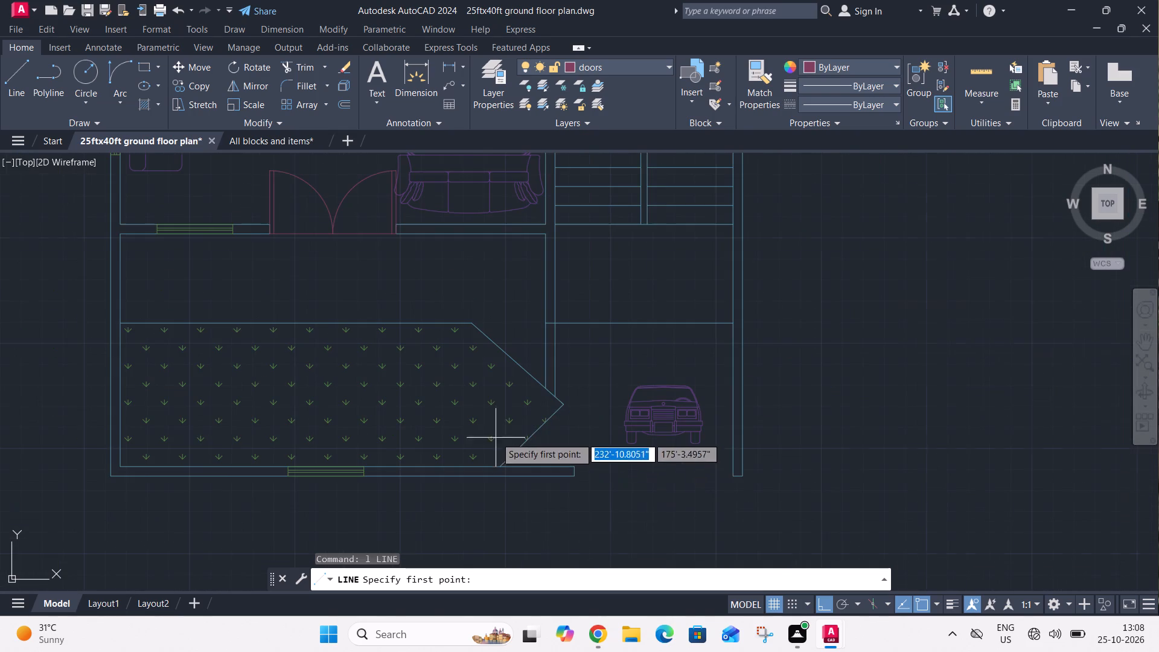
pyautogui.click(576, 475)
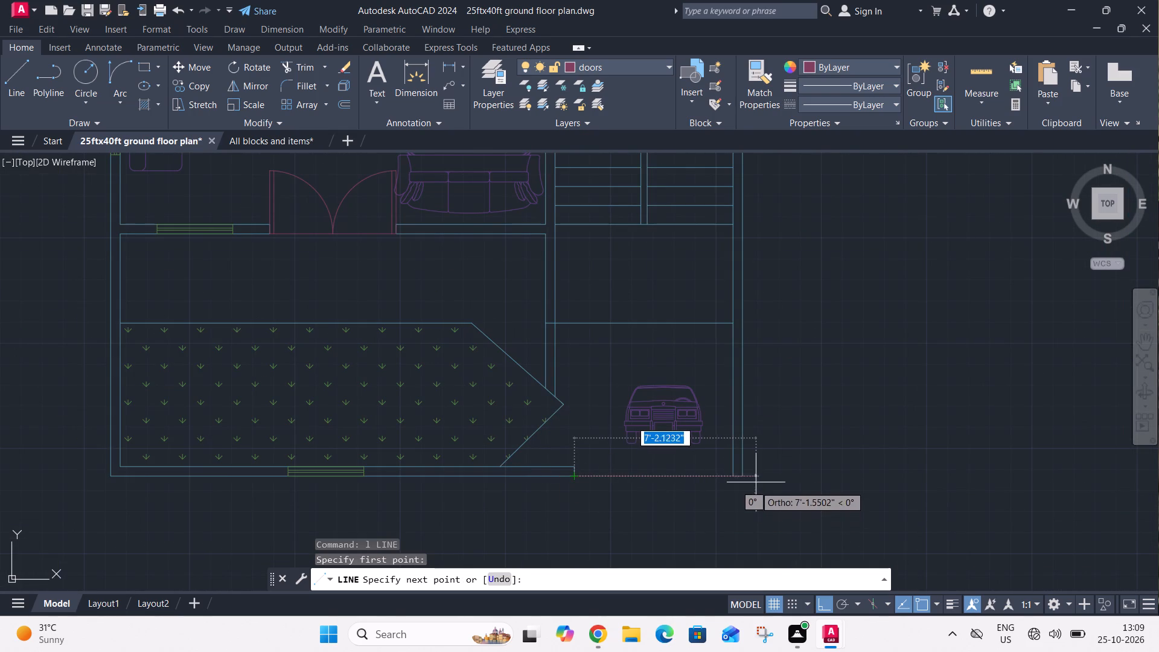
pyautogui.click(733, 472)
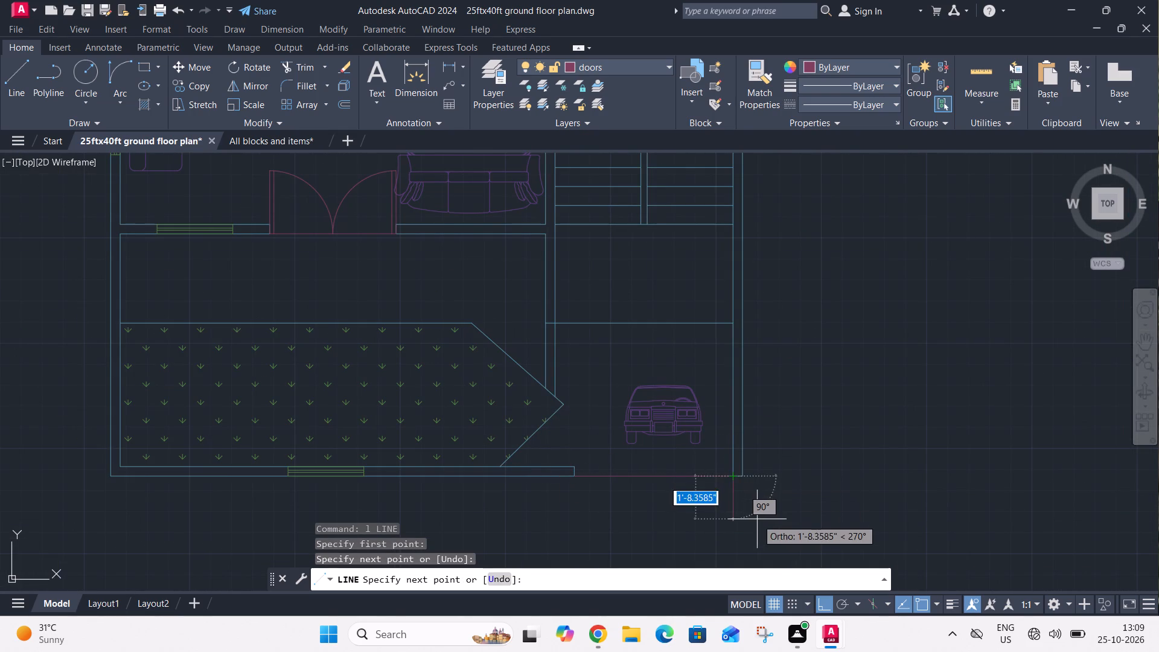
pyautogui.press('Escape')
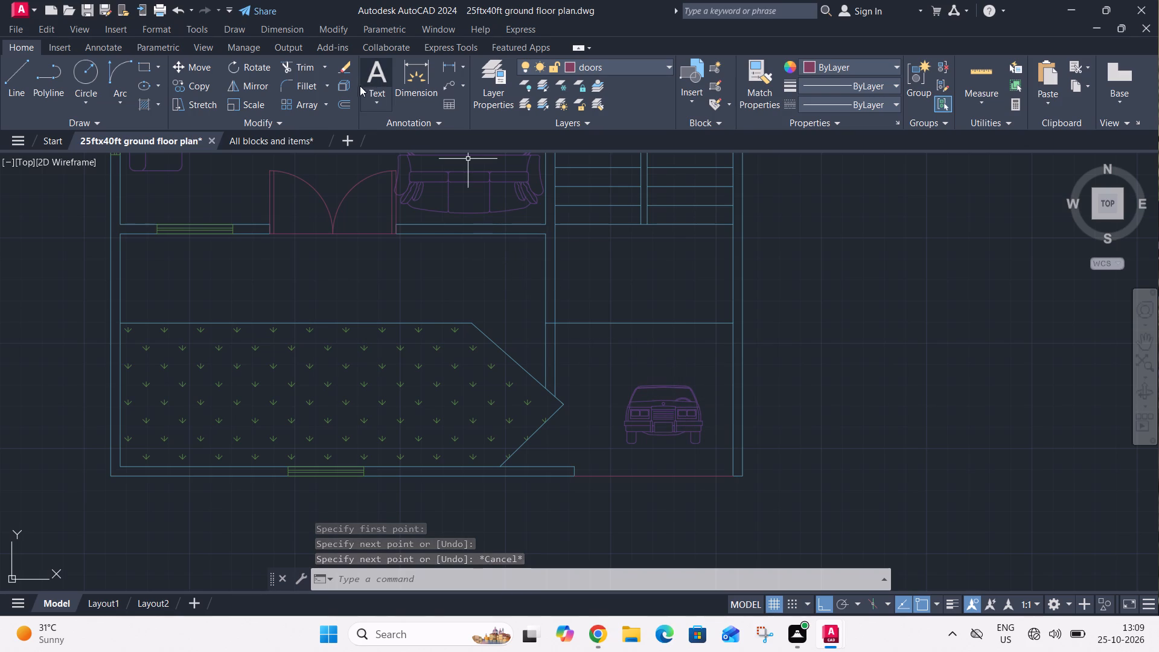
# Make the text layer current.
pyautogui.moveTo(375, 83); pyautogui.dragTo(375, 89)
pyautogui.click(374, 98)
pyautogui.click(394, 158)
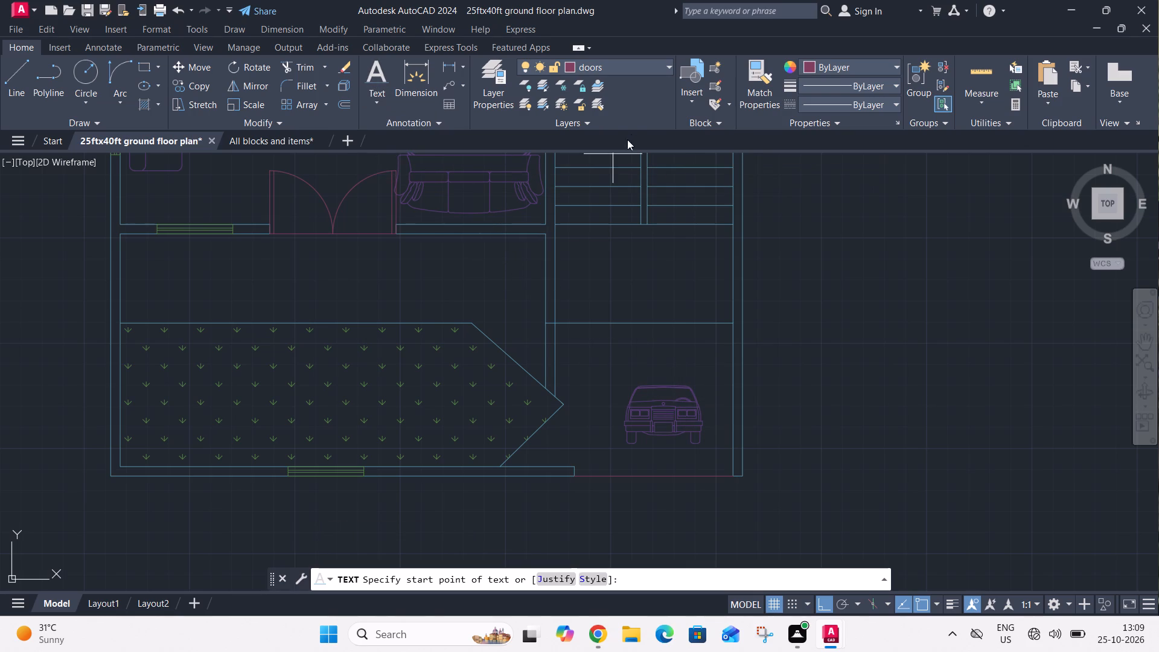
pyautogui.click(638, 64)
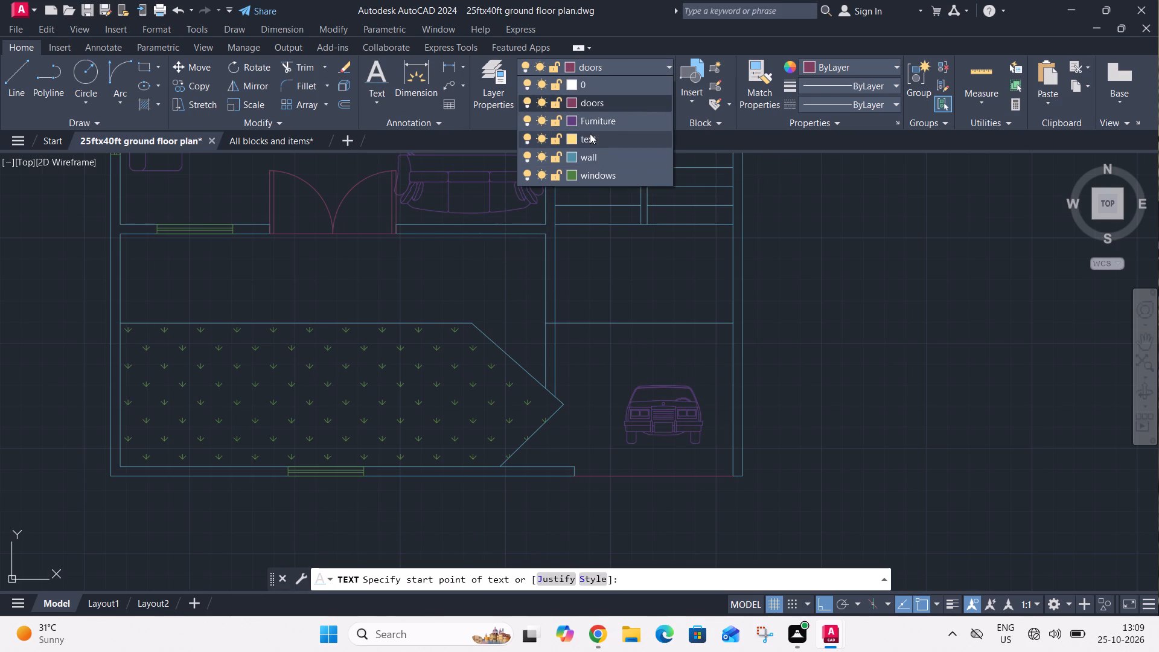
pyautogui.click(590, 141)
pyautogui.moveTo(466, 244); pyautogui.dragTo(586, 509, button='middle')
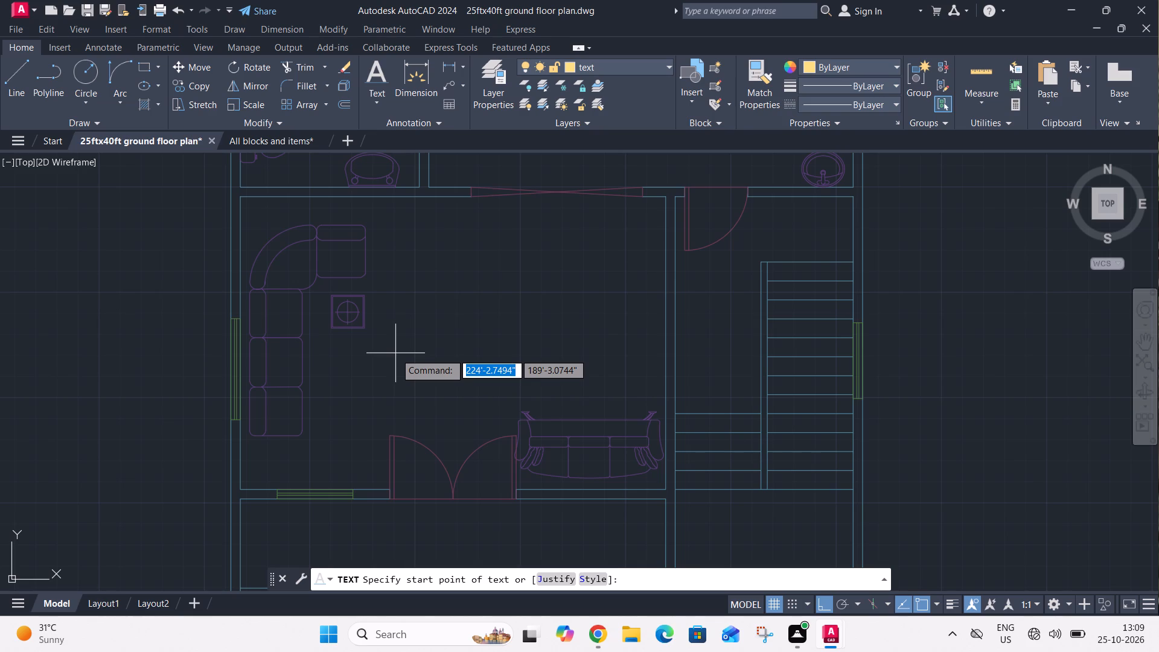
pyautogui.press('Escape')
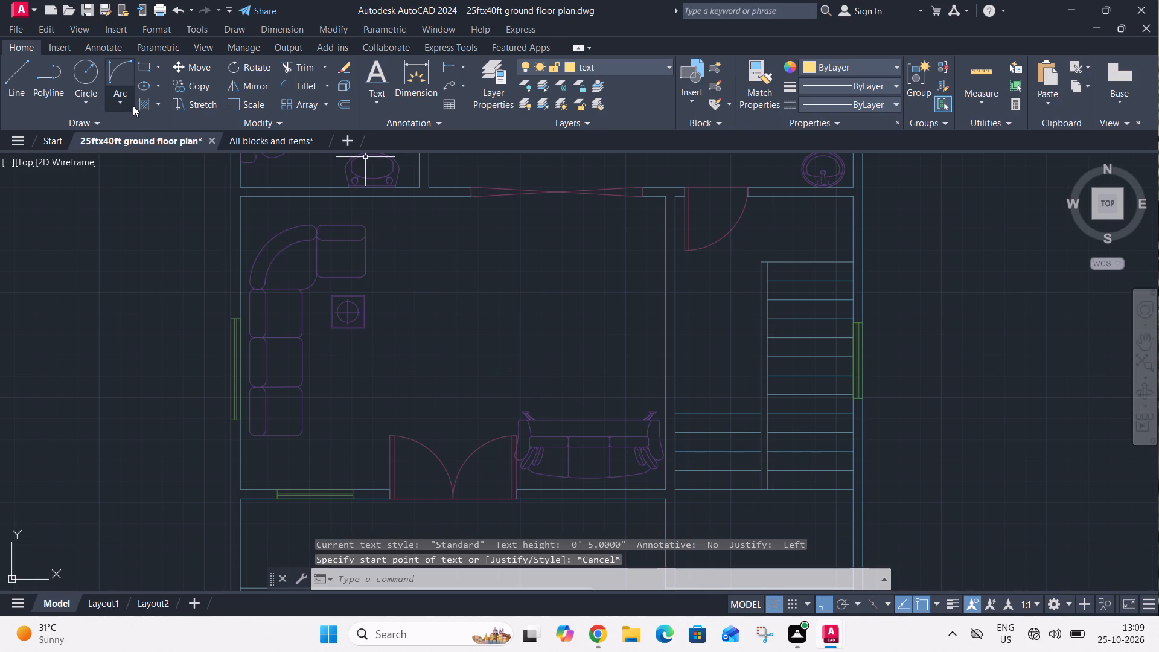
# Hatch the floor of the room between the bedroom and kitchen with the ANGLE pattern.
pyautogui.click(142, 104)
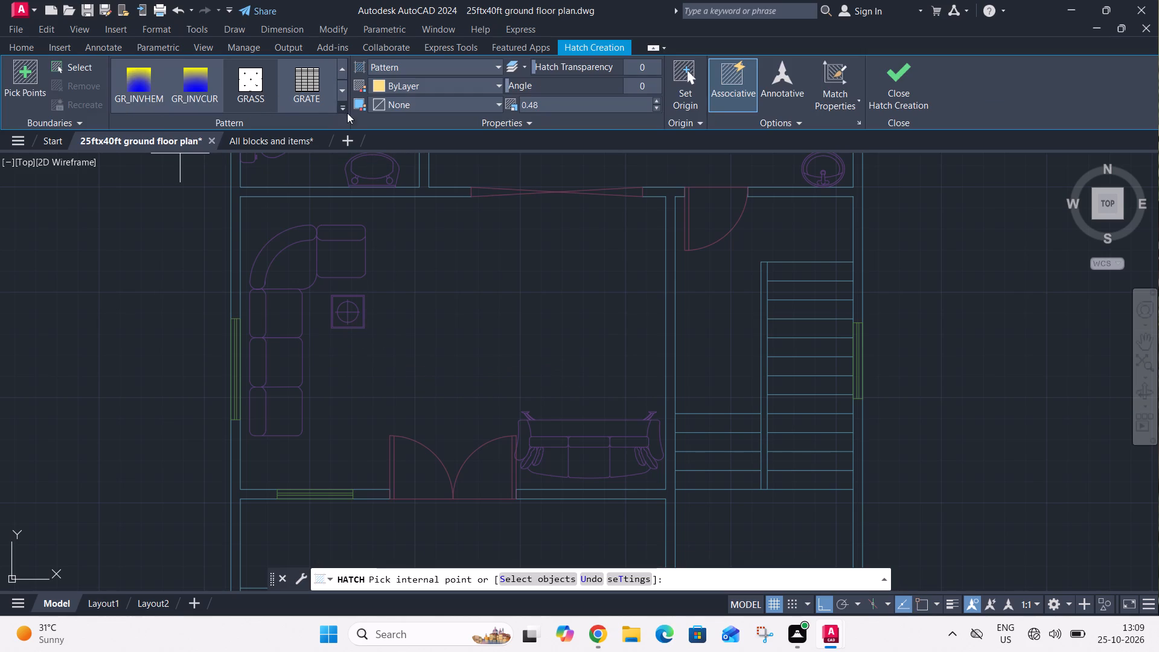
pyautogui.click(343, 66)
pyautogui.tripleClick(343, 66)
pyautogui.tripleClick(343, 66)
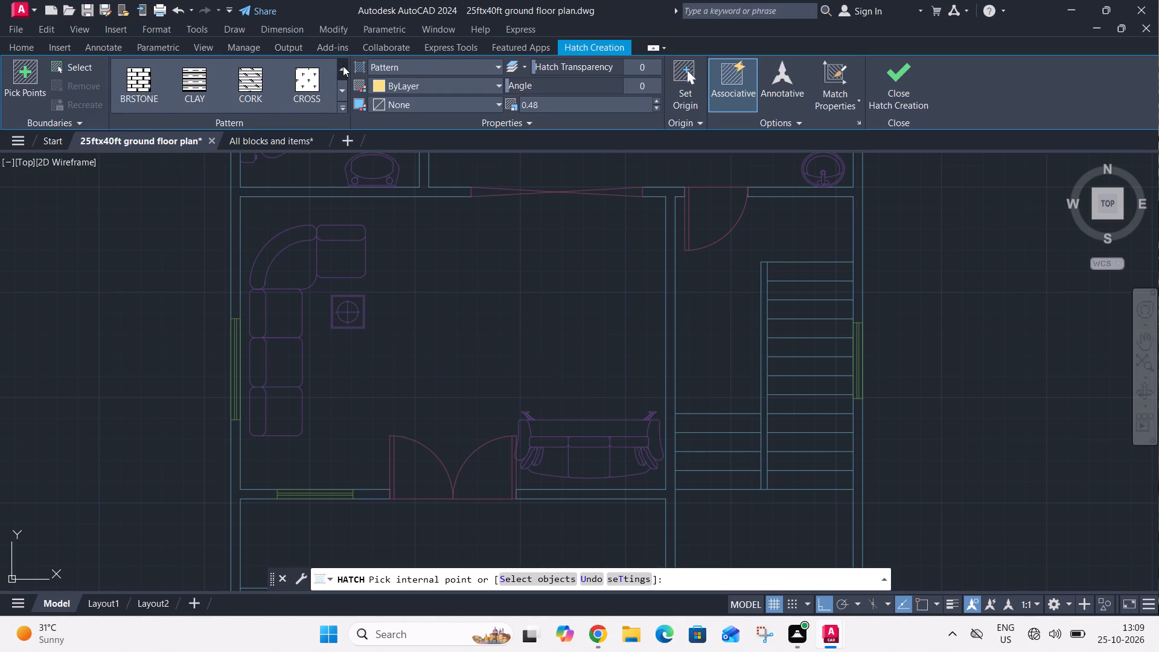
pyautogui.doubleClick(343, 66)
pyautogui.doubleClick(343, 66)
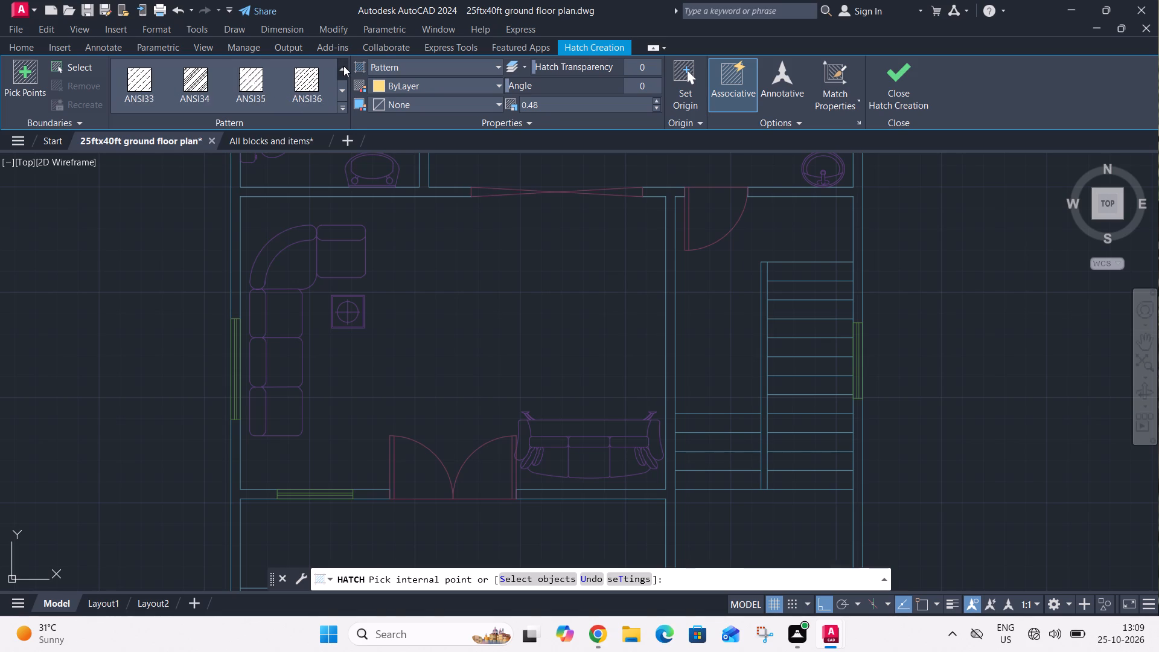
pyautogui.click(343, 66)
pyautogui.click(202, 78)
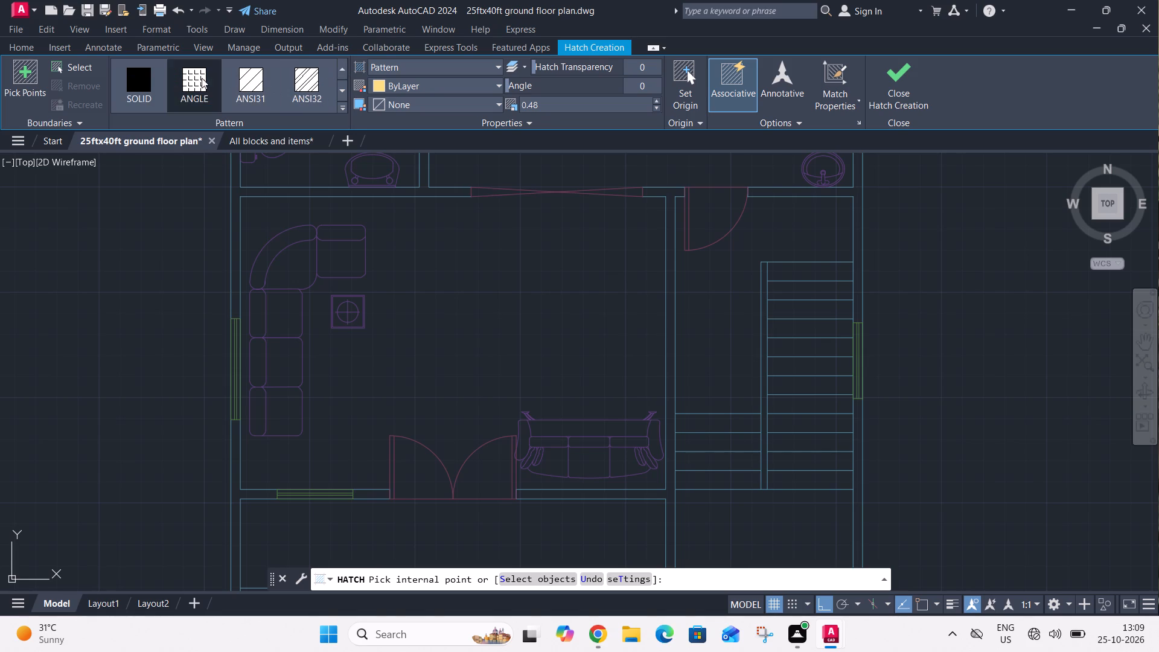
pyautogui.moveTo(392, 296); pyautogui.dragTo(319, 450, button='middle')
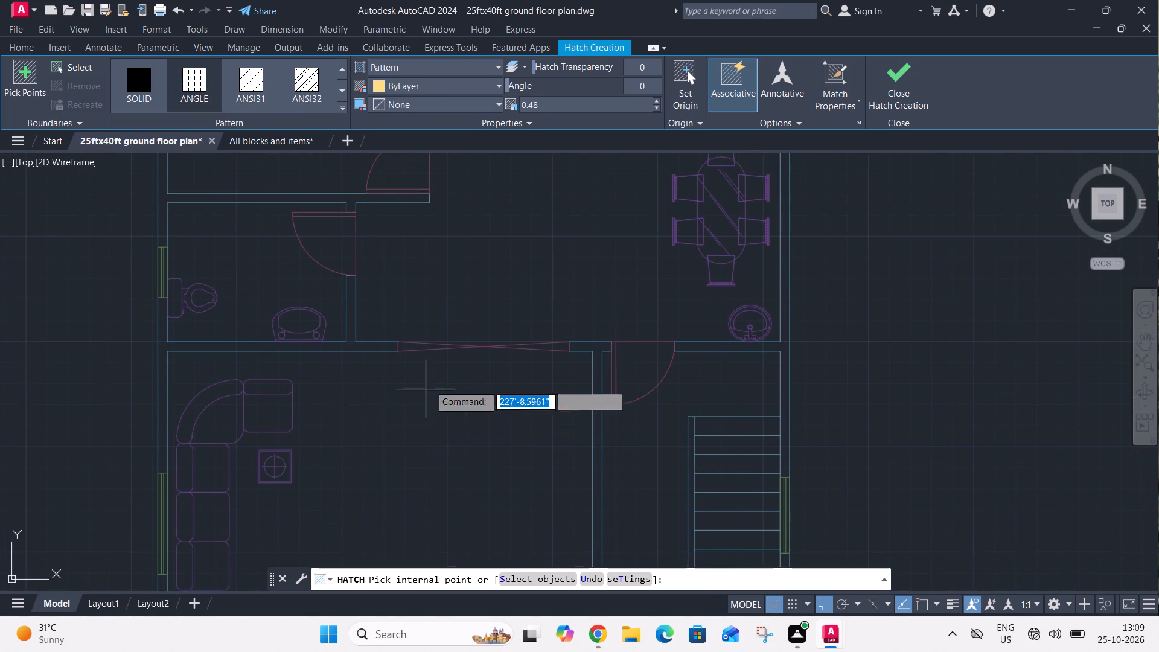
pyautogui.scroll(-2, 452, 325)
pyautogui.click(462, 195)
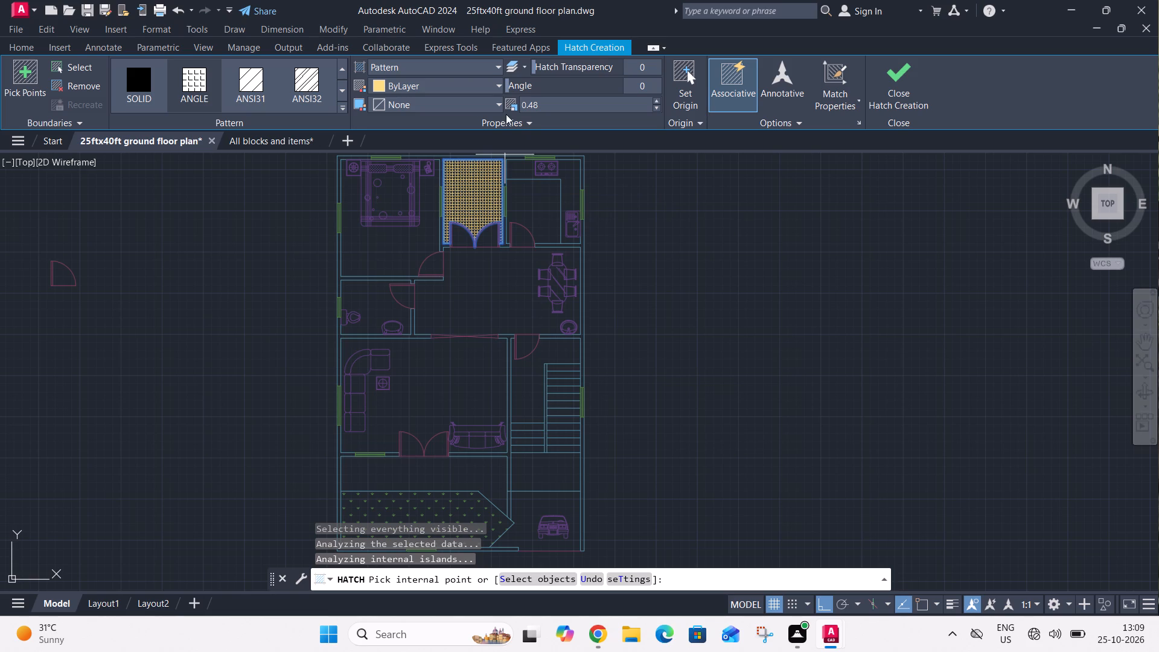
# Set the scale of the ANGLE floor hatch to 1.8.
pyautogui.tripleClick(656, 96)
pyautogui.doubleClick(656, 96)
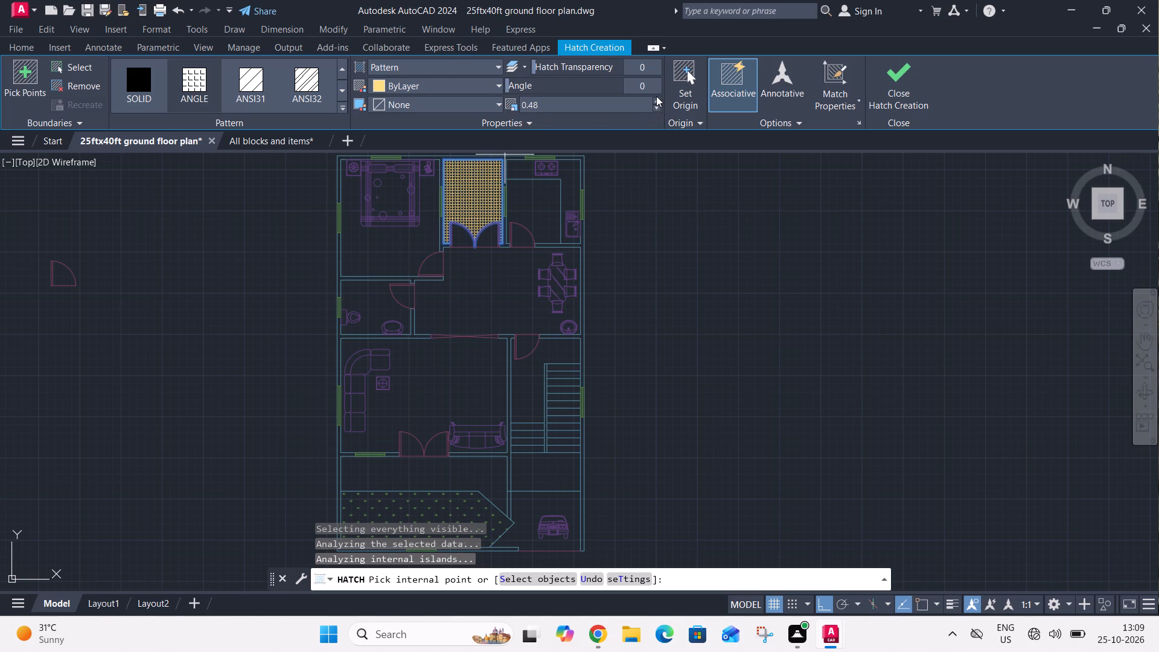
pyautogui.click(656, 96)
pyautogui.tripleClick(656, 98)
pyautogui.tripleClick(656, 98)
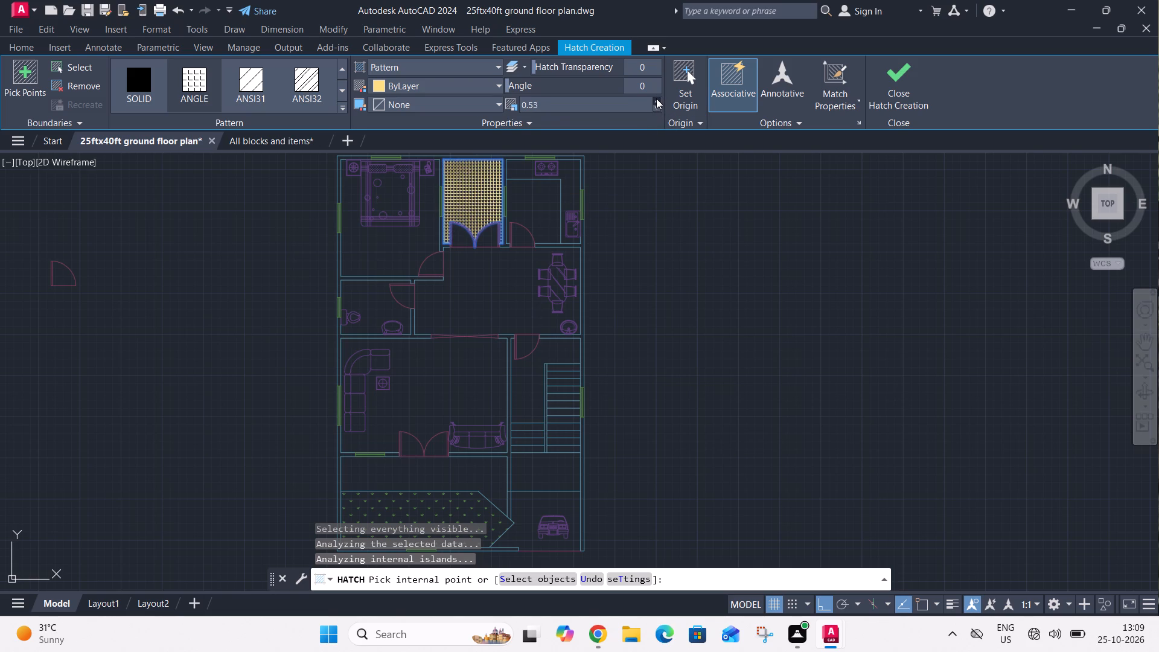
pyautogui.tripleClick(656, 98)
pyautogui.tripleClick(656, 98)
pyautogui.tripleClick(656, 98)
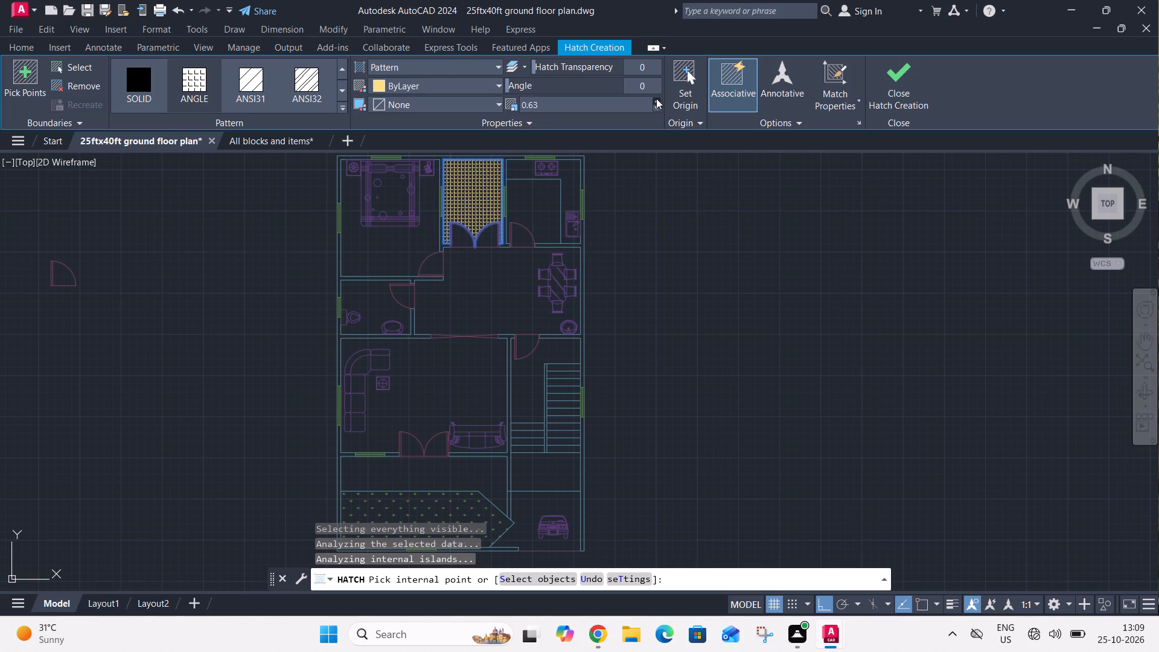
pyautogui.tripleClick(656, 98)
pyautogui.tripleClick(656, 98)
pyautogui.tripleClick(656, 98)
pyautogui.tripleClick(656, 98)
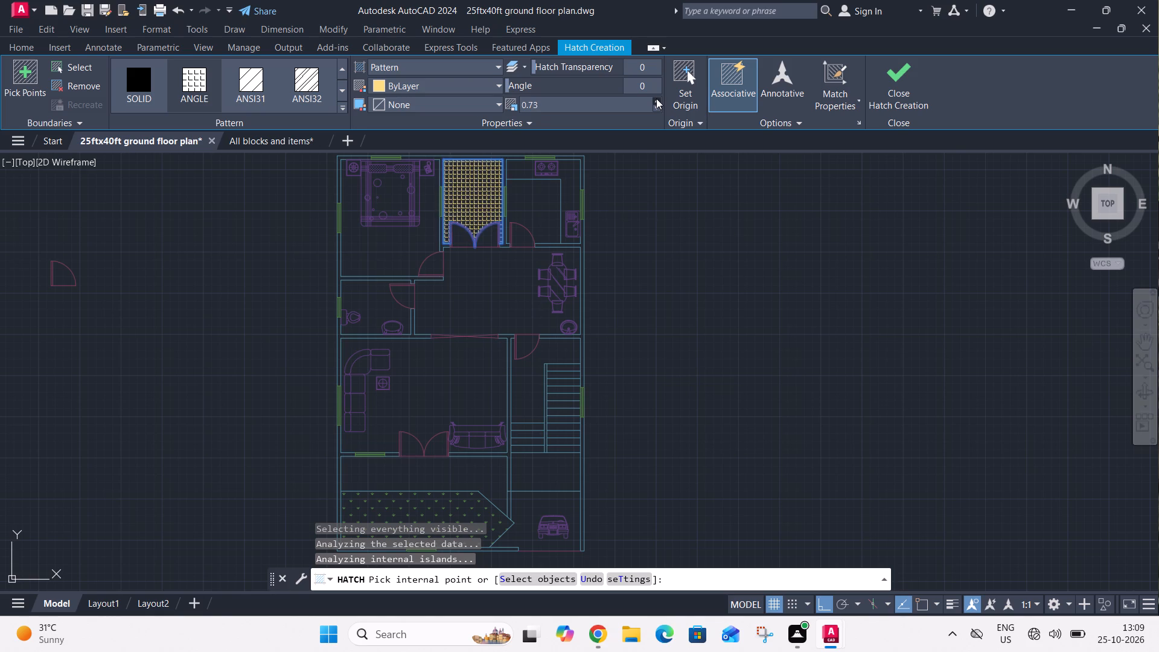
pyautogui.tripleClick(656, 98)
pyautogui.tripleClick(656, 98)
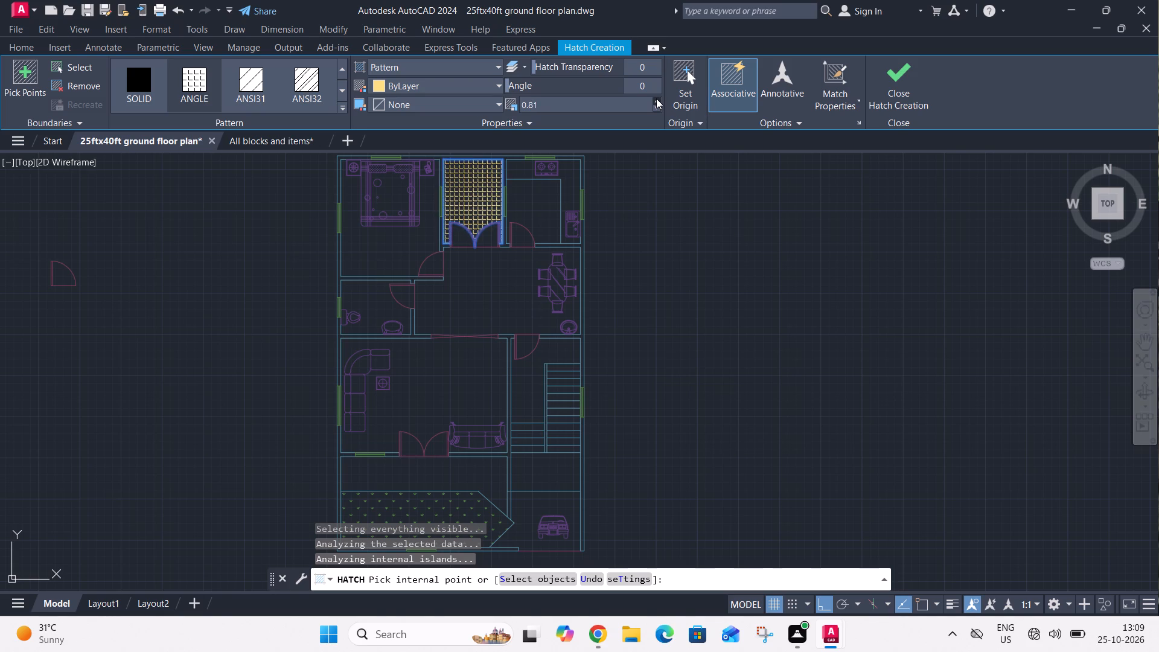
pyautogui.tripleClick(656, 98)
pyautogui.click(656, 98)
pyautogui.tripleClick(653, 98)
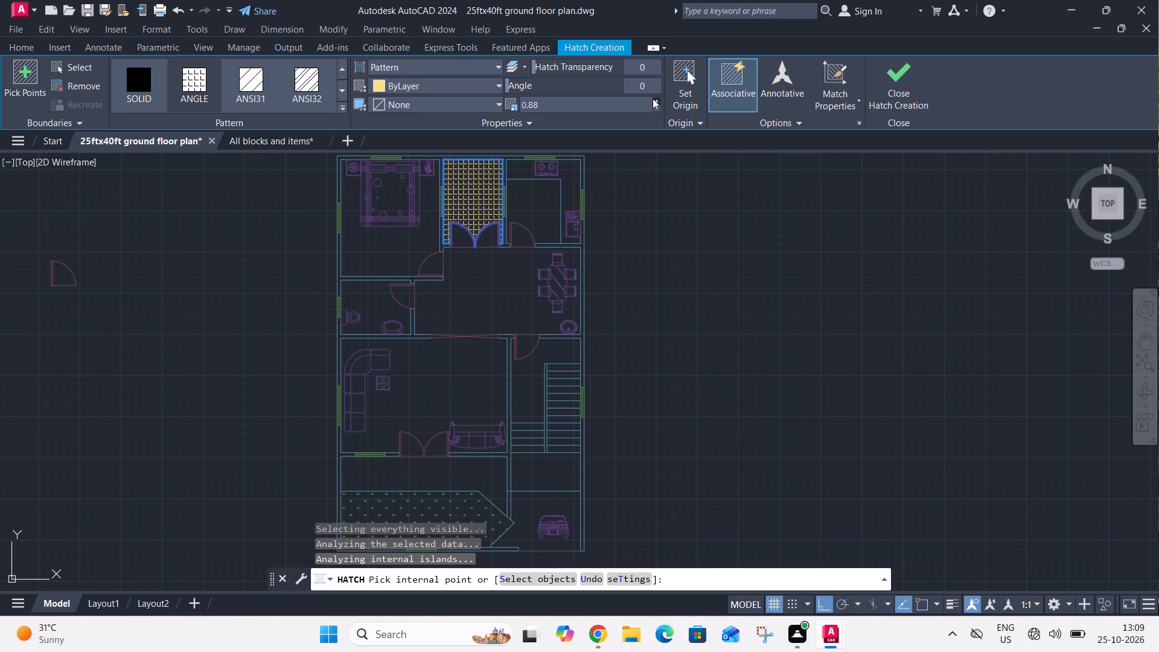
pyautogui.tripleClick(653, 98)
pyautogui.tripleClick(653, 99)
pyautogui.tripleClick(653, 99)
pyautogui.tripleClick(653, 99)
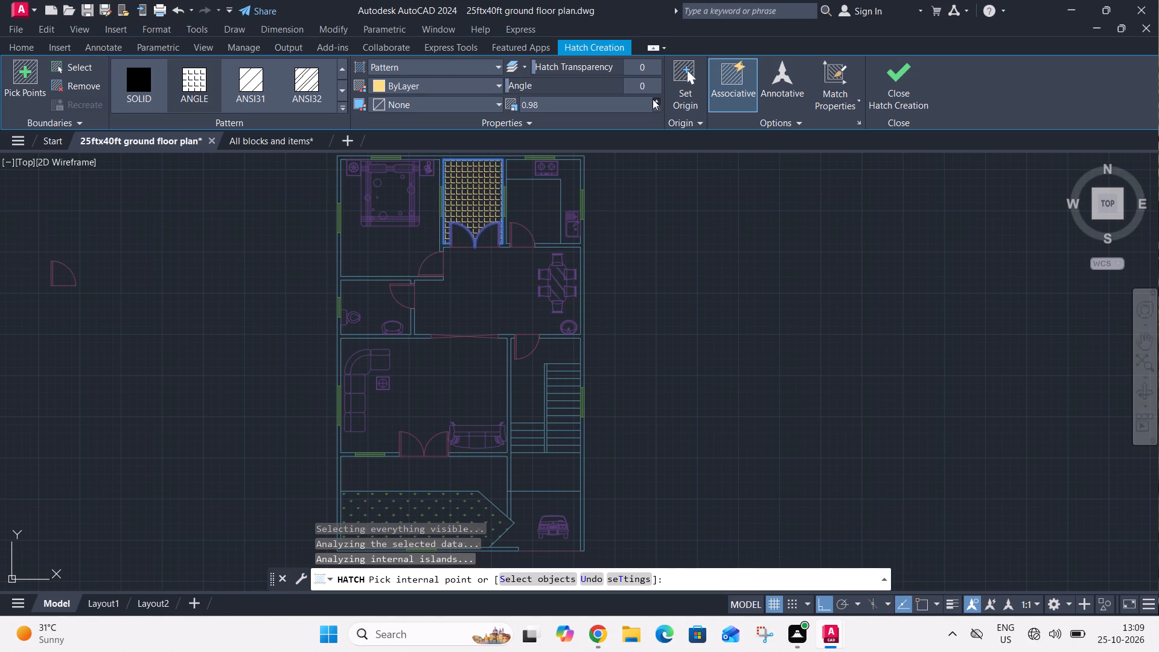
pyautogui.tripleClick(653, 99)
pyautogui.doubleClick(653, 99)
pyautogui.doubleClick(653, 103)
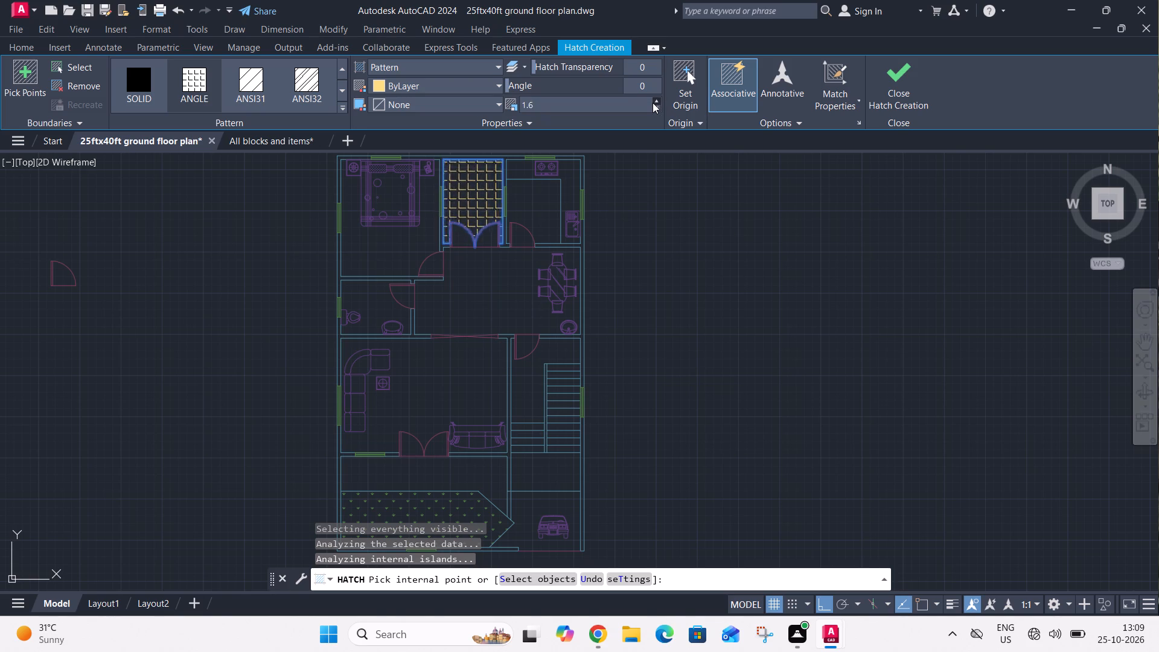
pyautogui.click(653, 103)
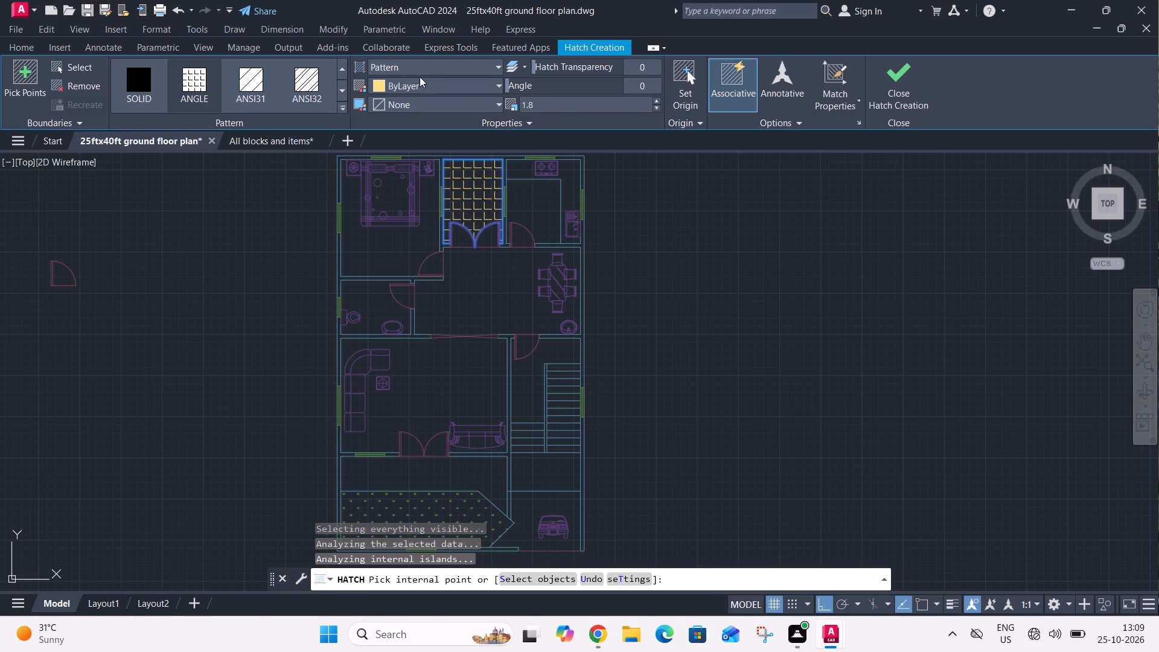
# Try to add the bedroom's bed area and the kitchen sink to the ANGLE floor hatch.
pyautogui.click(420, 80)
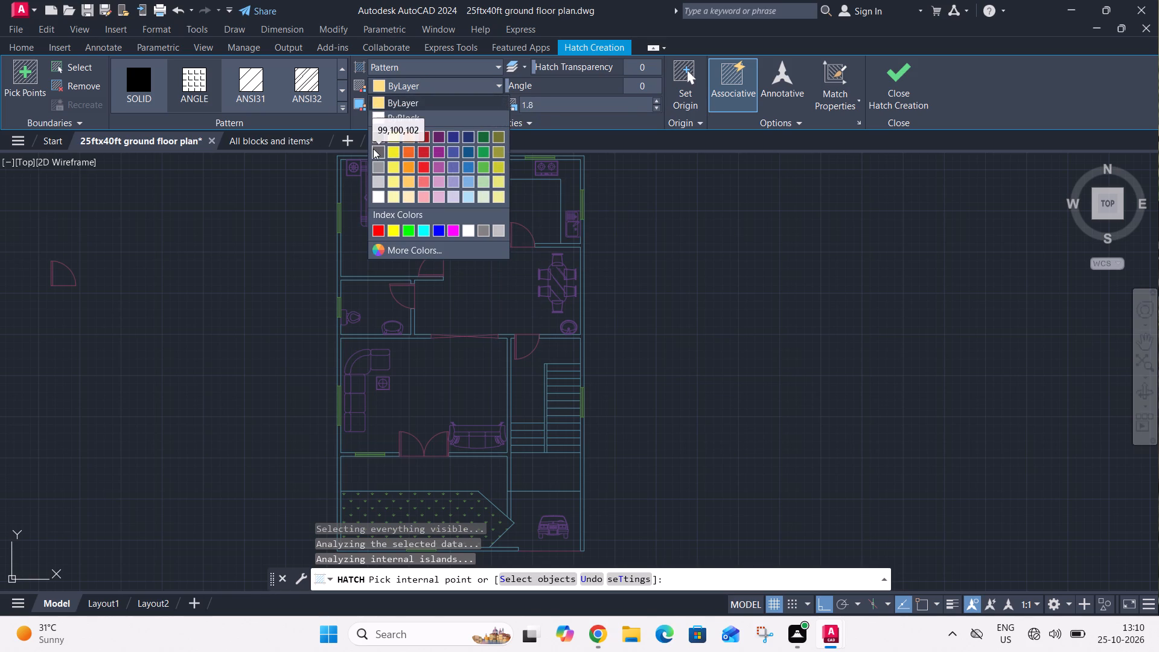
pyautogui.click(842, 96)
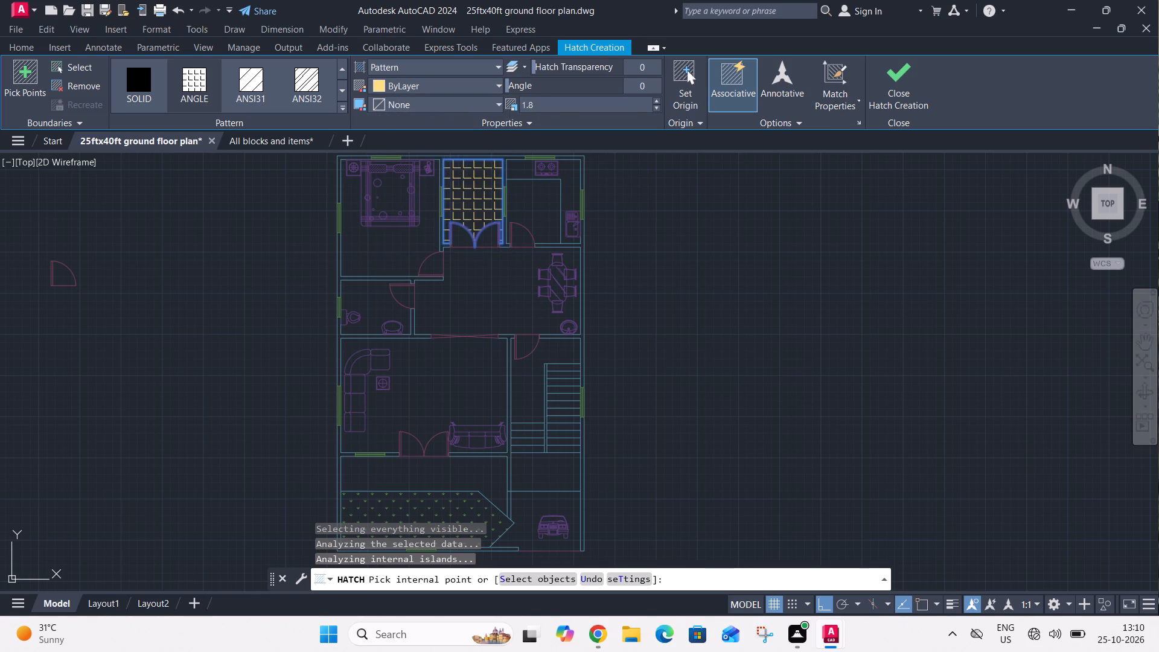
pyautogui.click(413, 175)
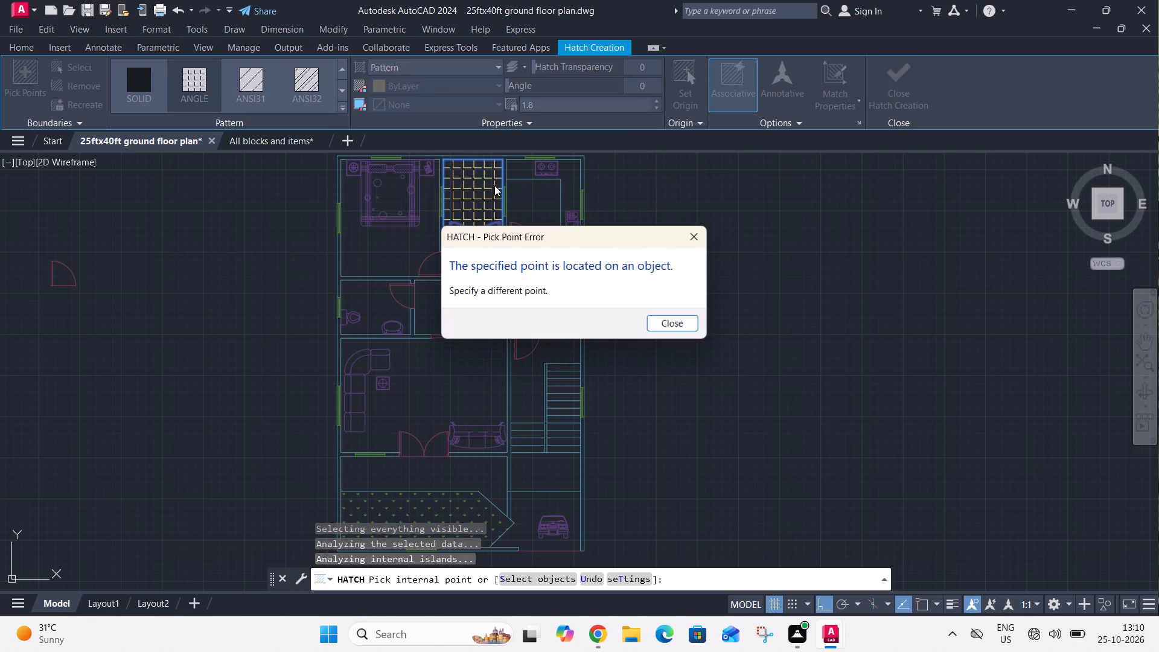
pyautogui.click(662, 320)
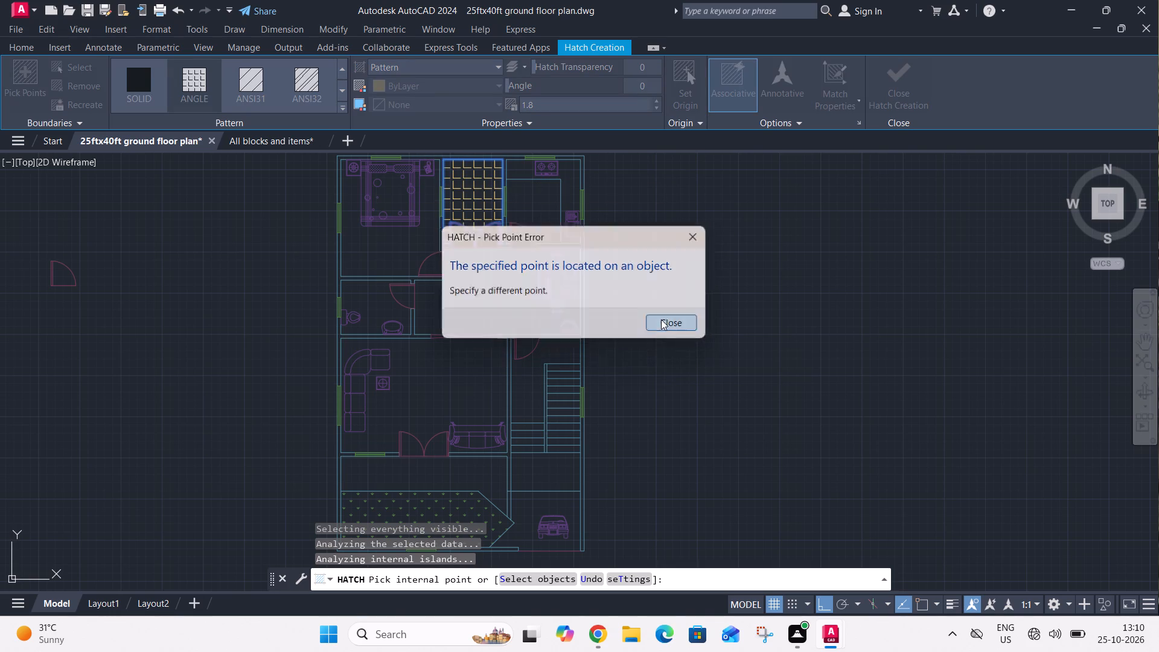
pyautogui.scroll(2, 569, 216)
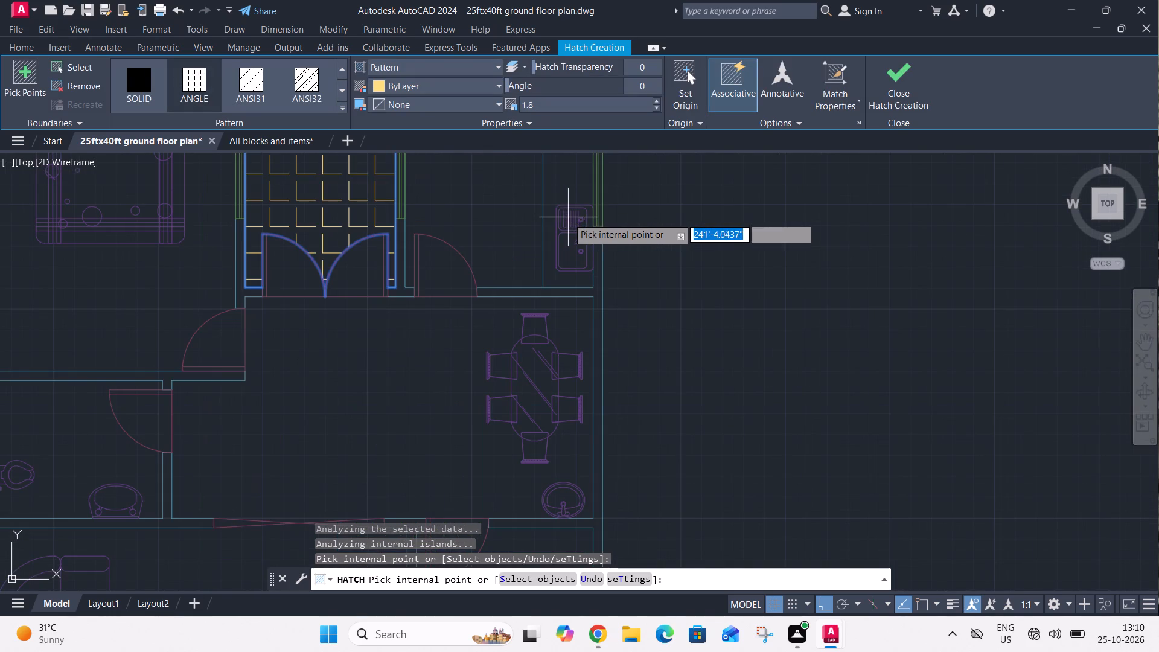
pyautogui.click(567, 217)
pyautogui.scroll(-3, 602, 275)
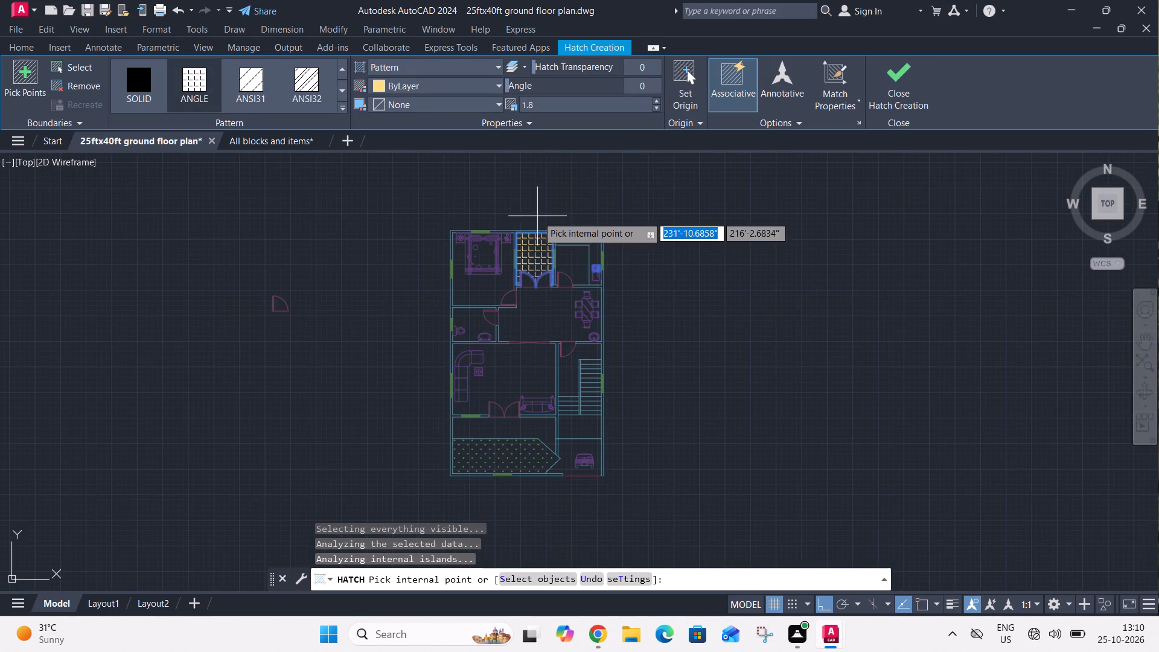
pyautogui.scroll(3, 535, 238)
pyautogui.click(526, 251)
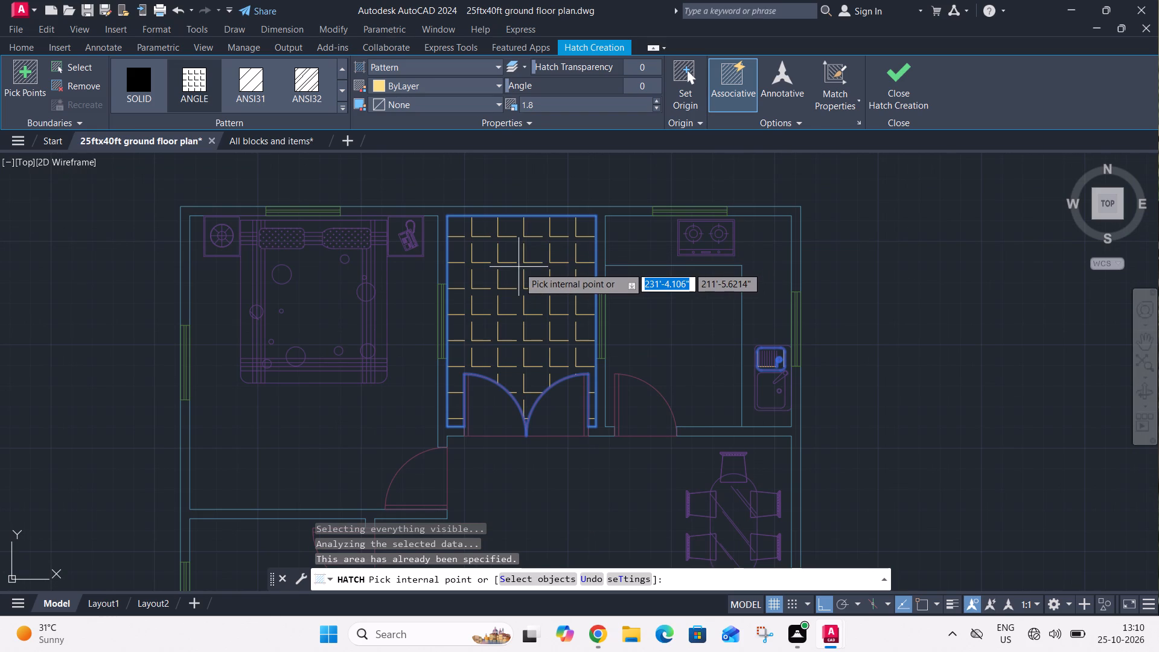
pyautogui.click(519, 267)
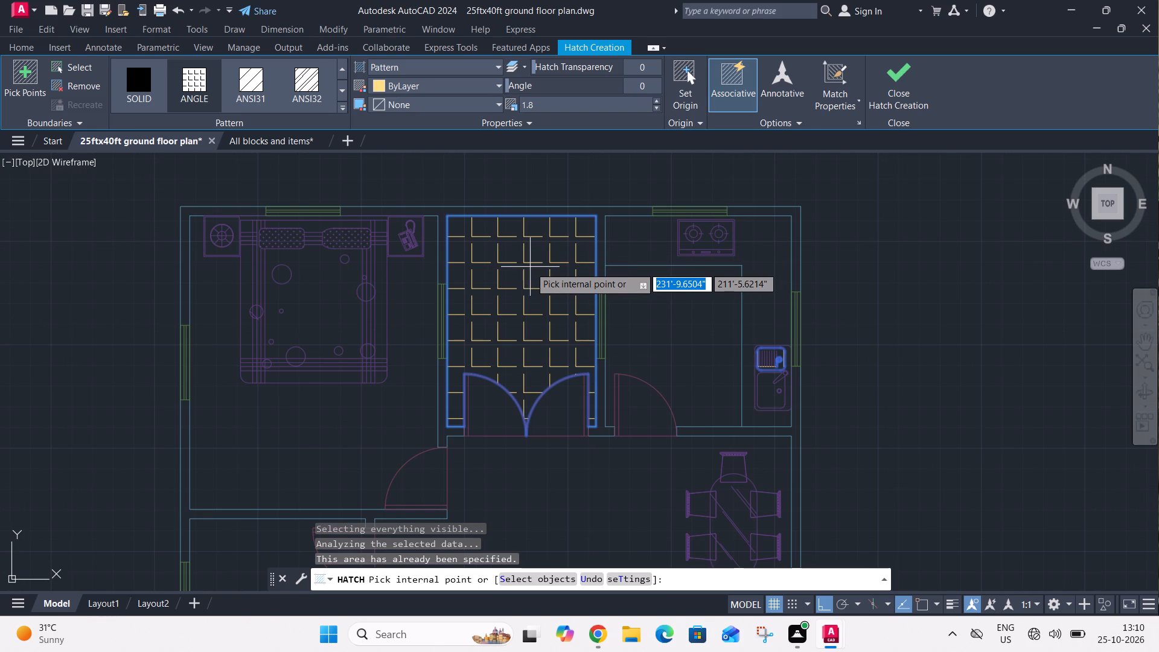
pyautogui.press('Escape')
# Delete the ANGLE hatch covering the room between the bedroom and kitchen and the kitchen sink.
pyautogui.scroll(4, 742, 357)
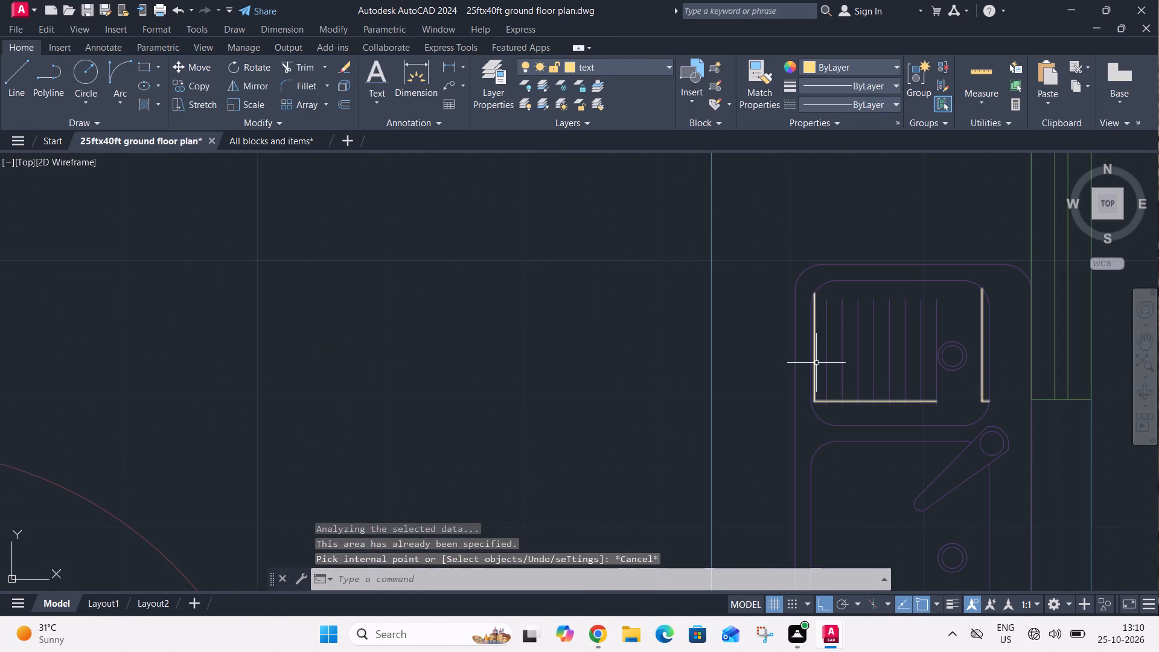
pyautogui.scroll(3, 816, 363)
pyautogui.click(813, 365)
pyautogui.click(780, 376)
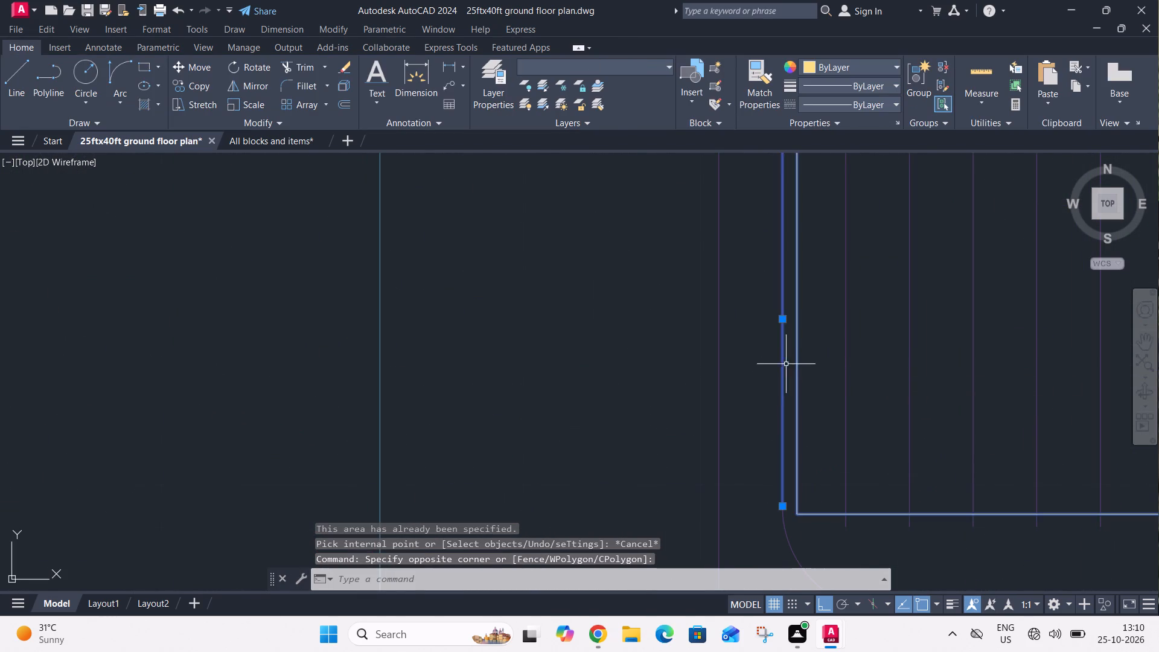
pyautogui.scroll(-2, 793, 358)
pyautogui.press('Escape')
pyautogui.click(1061, 341)
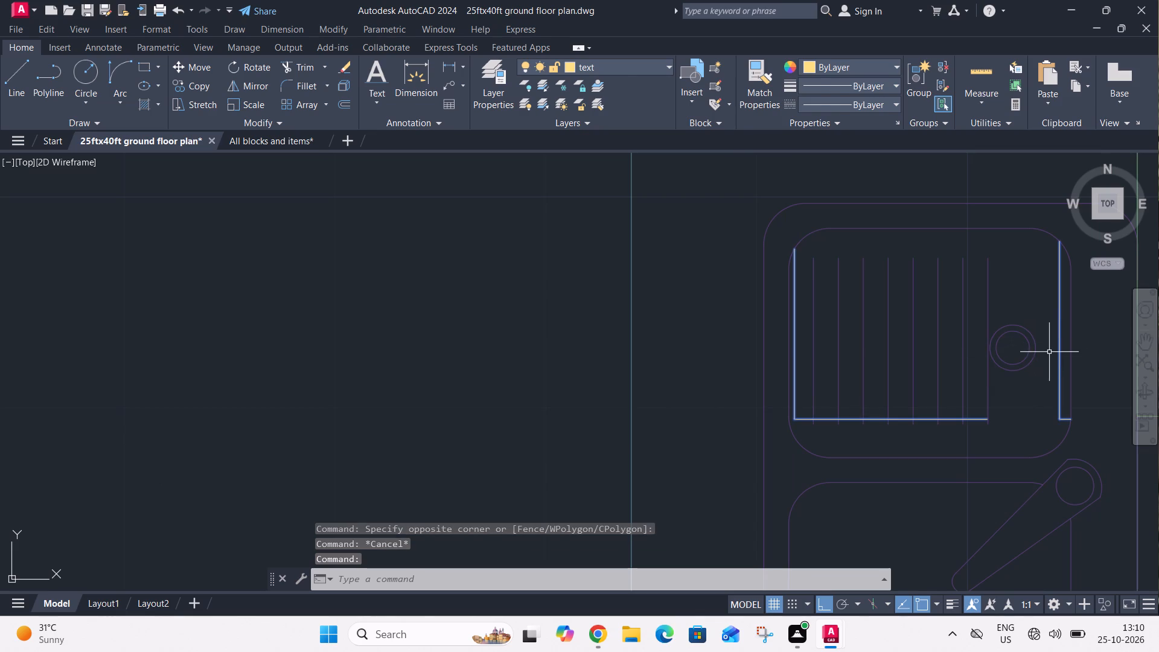
pyautogui.scroll(-4, 811, 374)
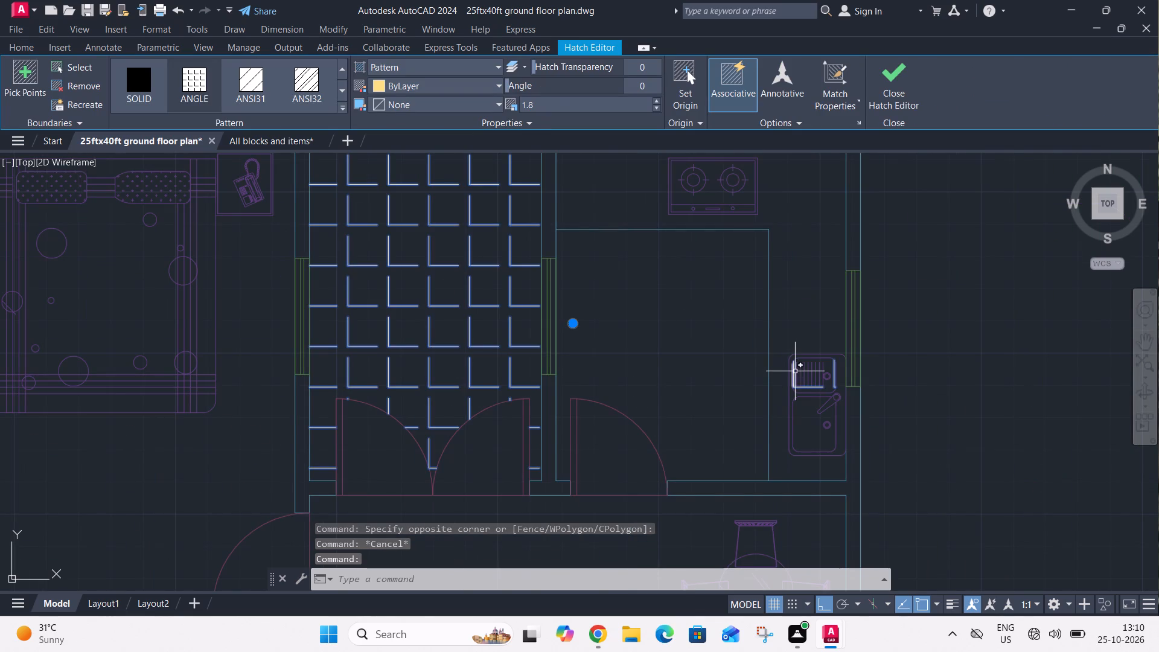
pyautogui.press('Delete')
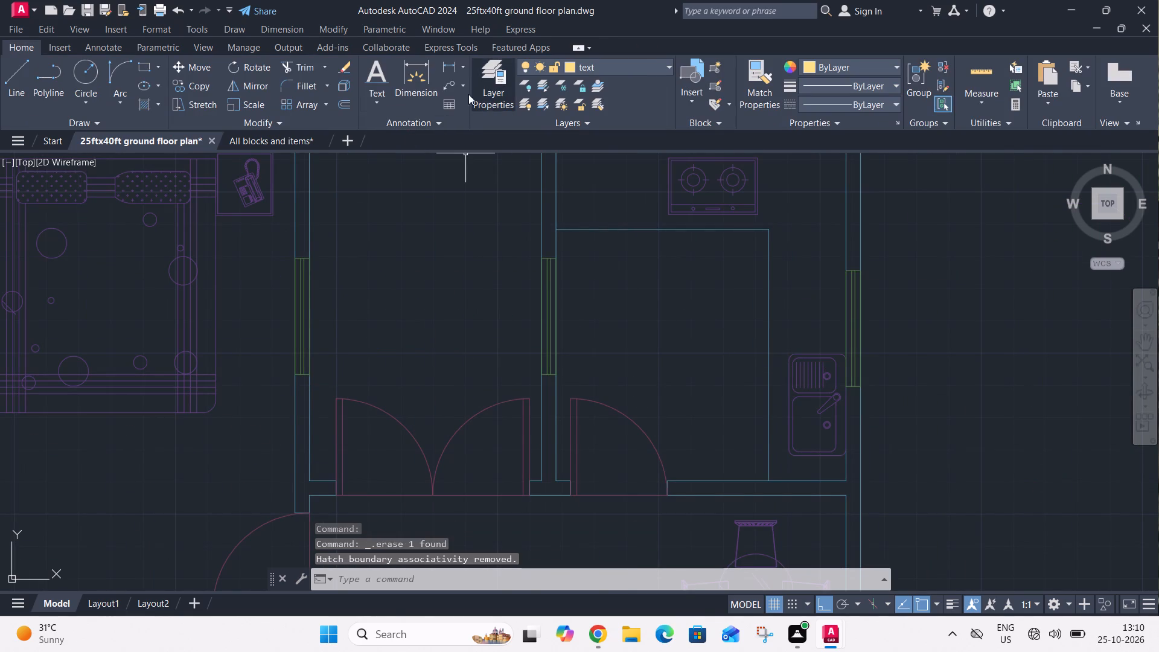
# Hatch the floor of the room between the bedroom and kitchen on the Furniture layer with the ANGLE pattern at scale 1.8.
pyautogui.click(161, 106)
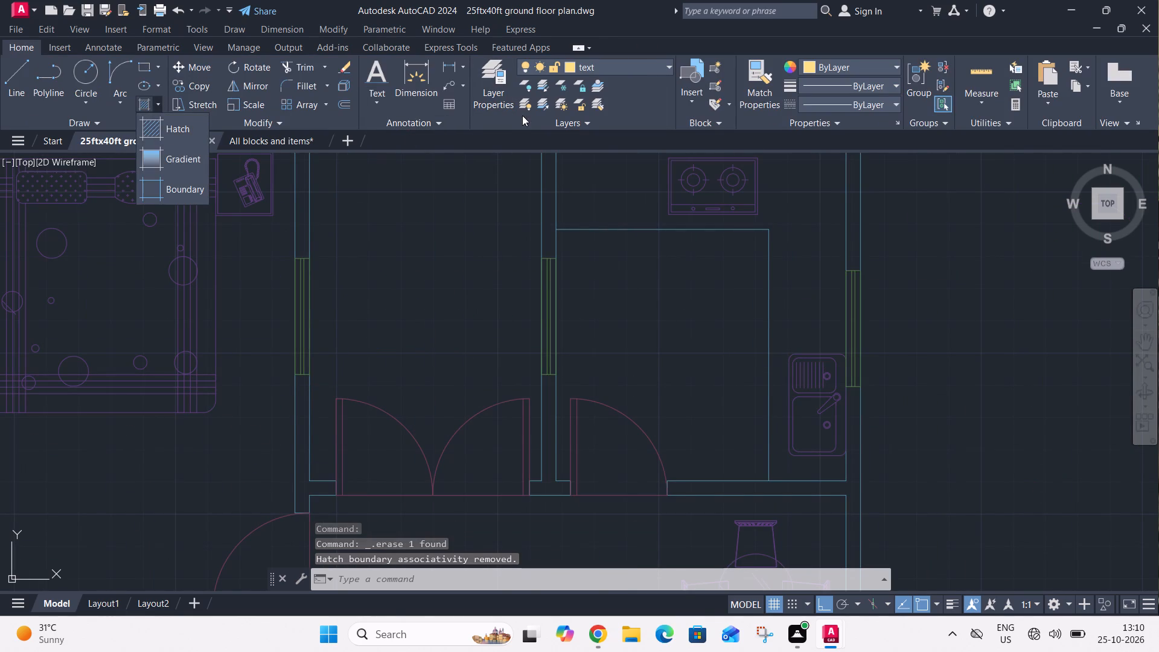
pyautogui.click(619, 61)
pyautogui.click(595, 120)
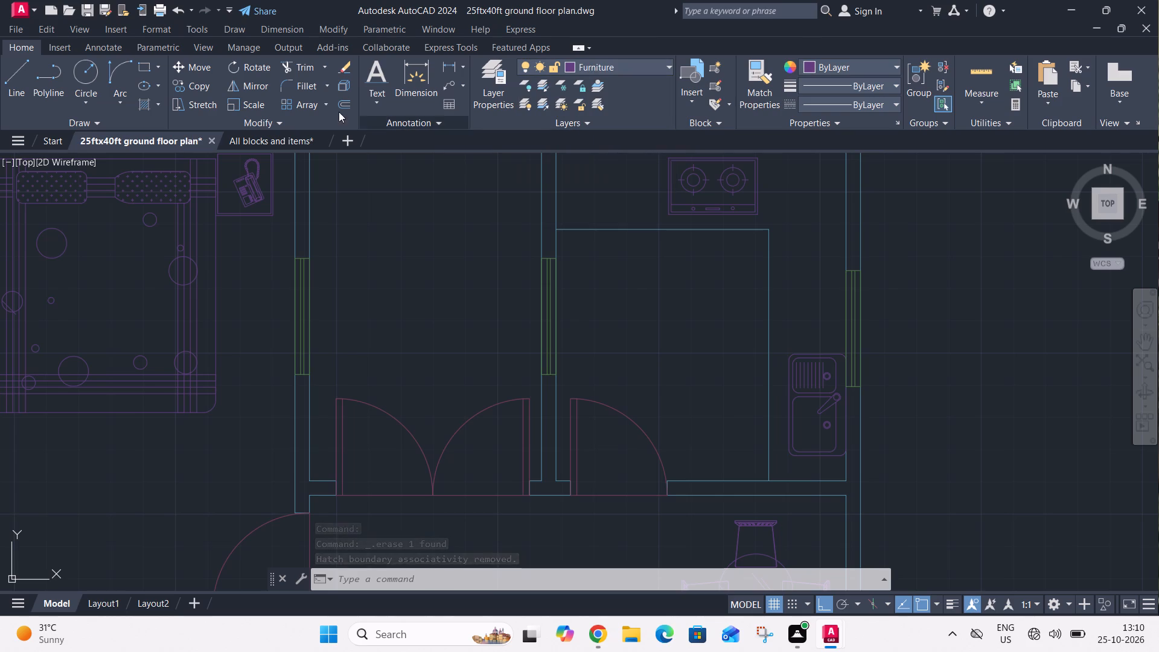
pyautogui.click(147, 103)
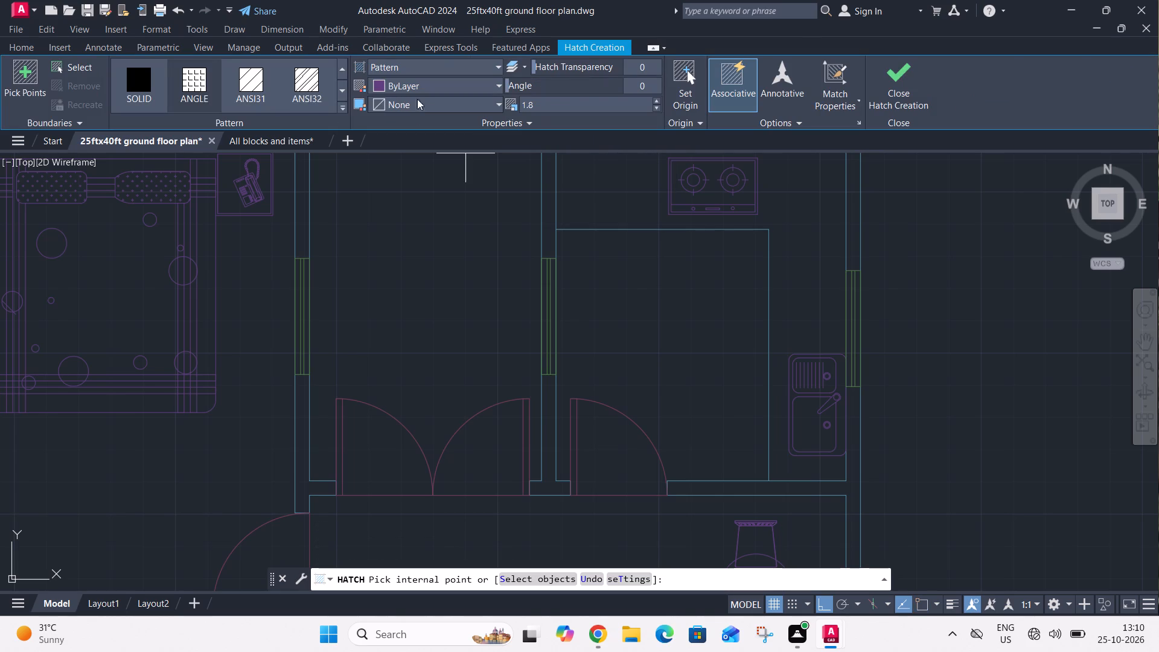
pyautogui.click(177, 77)
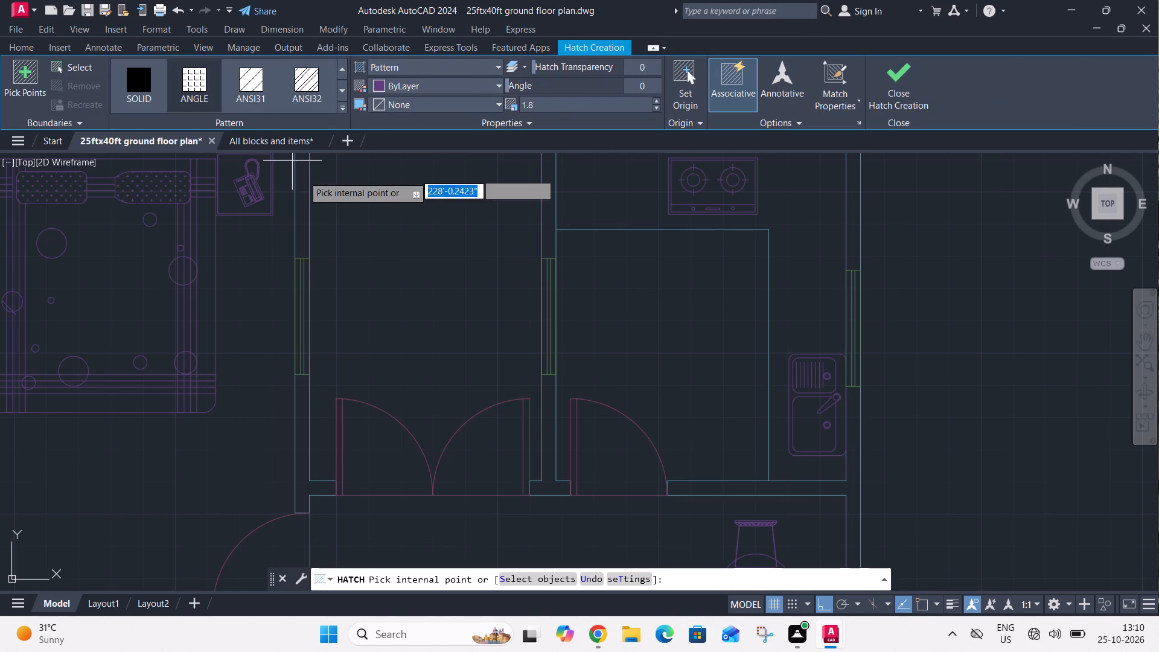
pyautogui.click(403, 280)
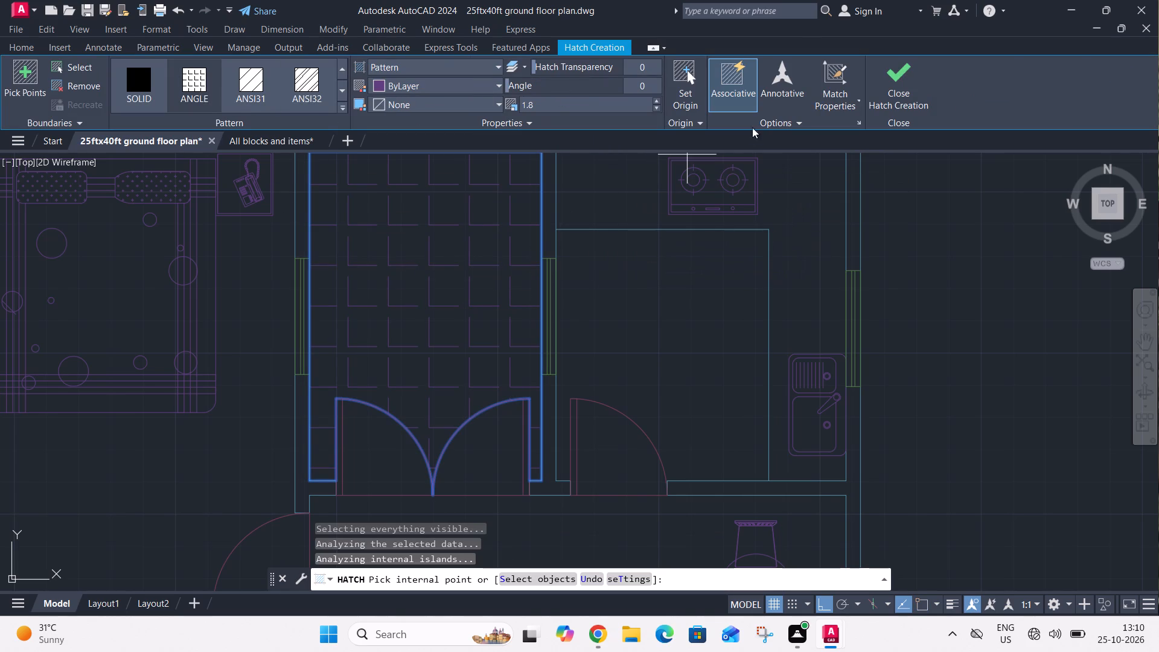
pyautogui.click(878, 88)
pyautogui.press('Escape')
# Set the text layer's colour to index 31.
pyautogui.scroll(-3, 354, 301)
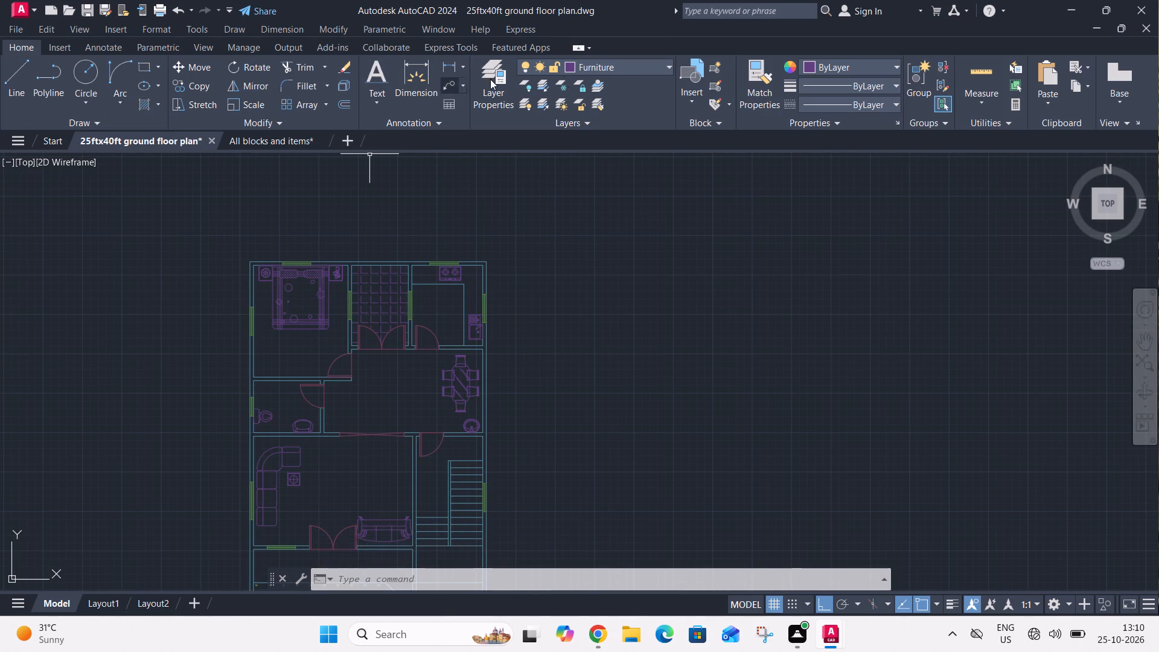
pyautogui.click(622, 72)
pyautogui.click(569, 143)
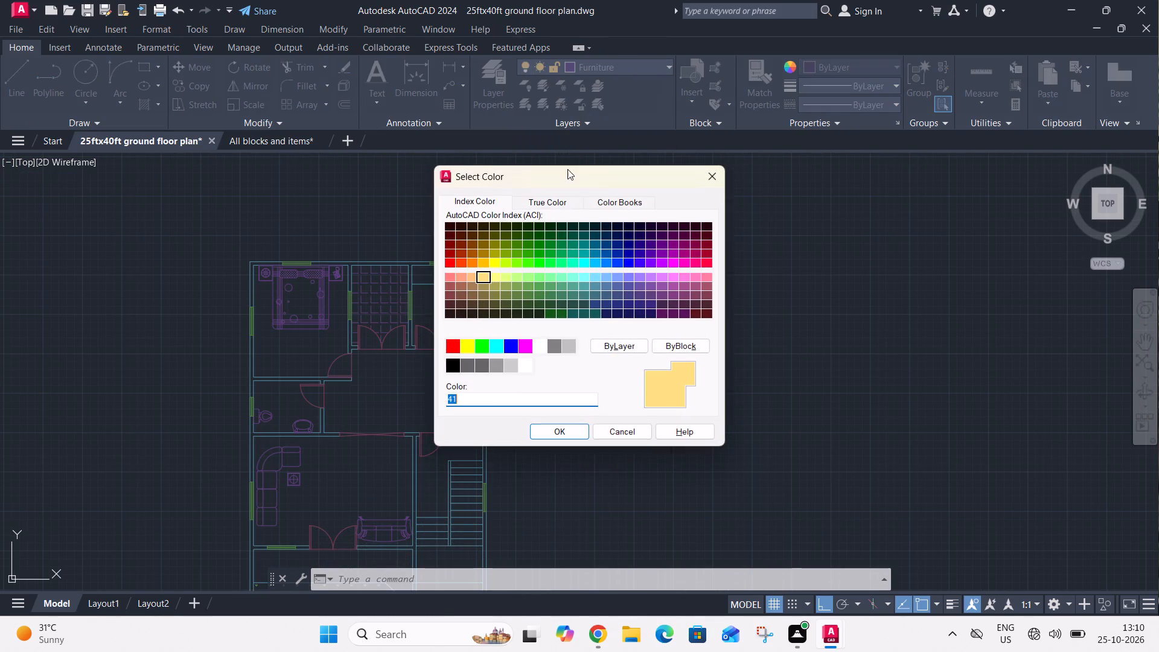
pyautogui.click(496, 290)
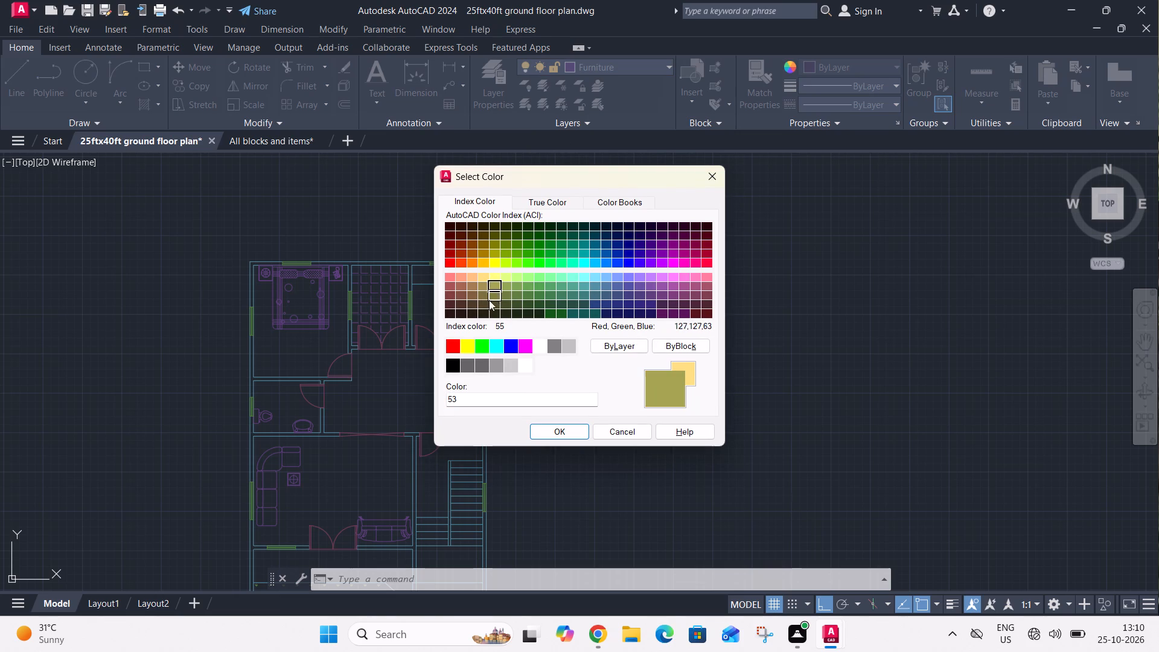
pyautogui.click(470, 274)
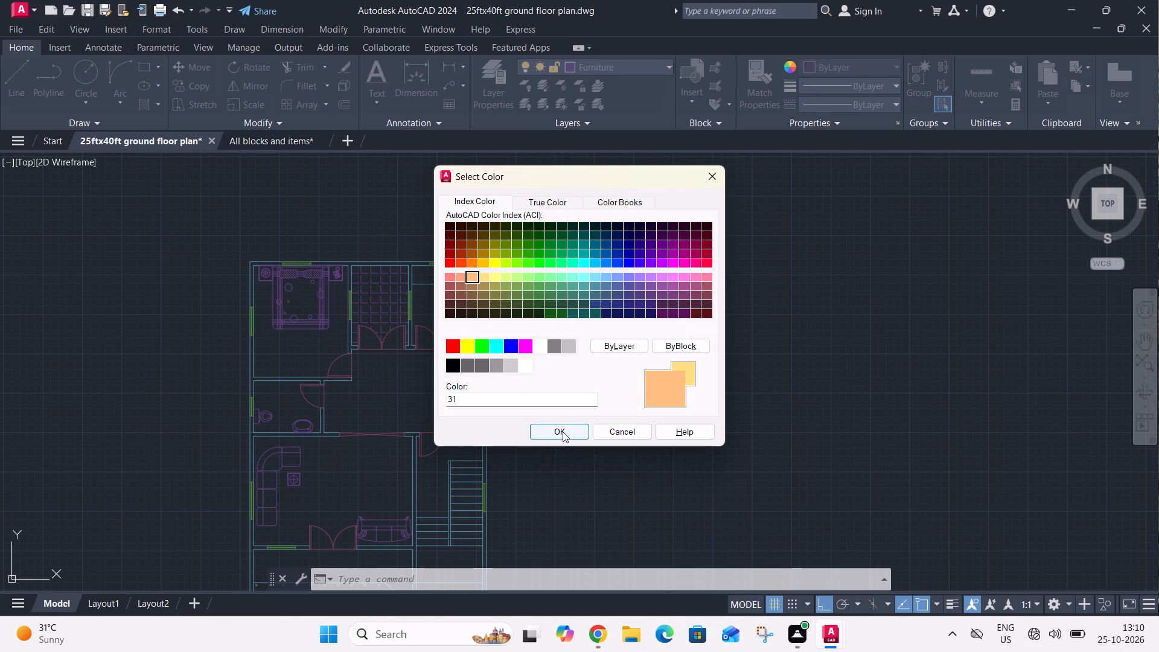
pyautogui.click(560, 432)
# Set the text layer's colour to index 135.
pyautogui.click(377, 94)
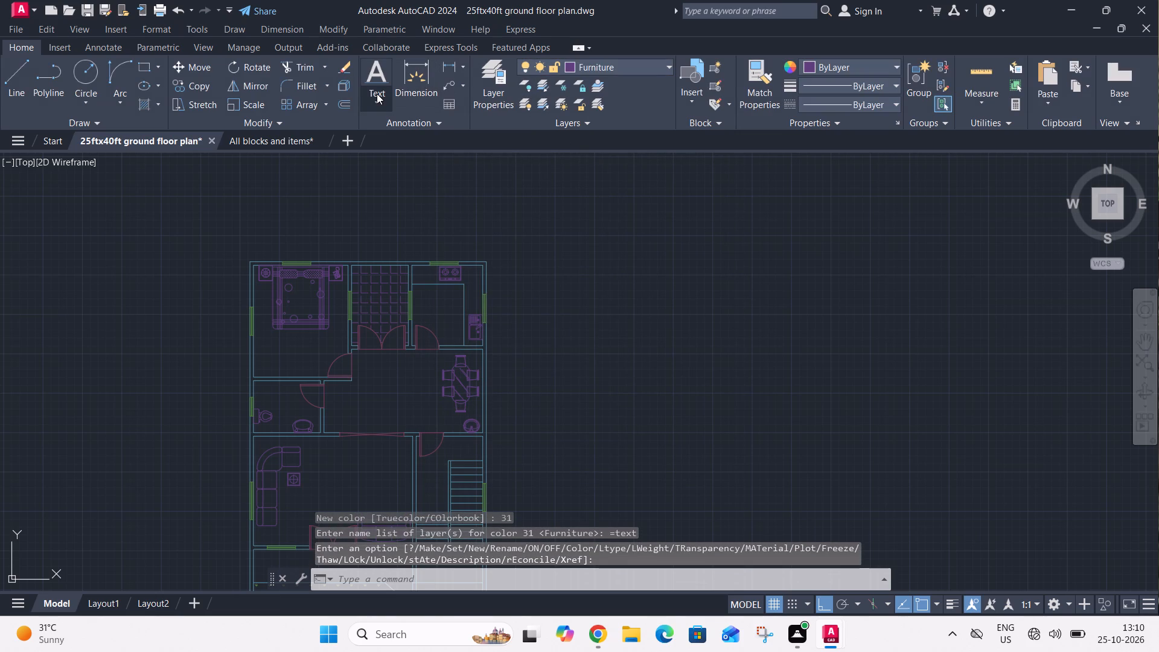
pyautogui.click(388, 150)
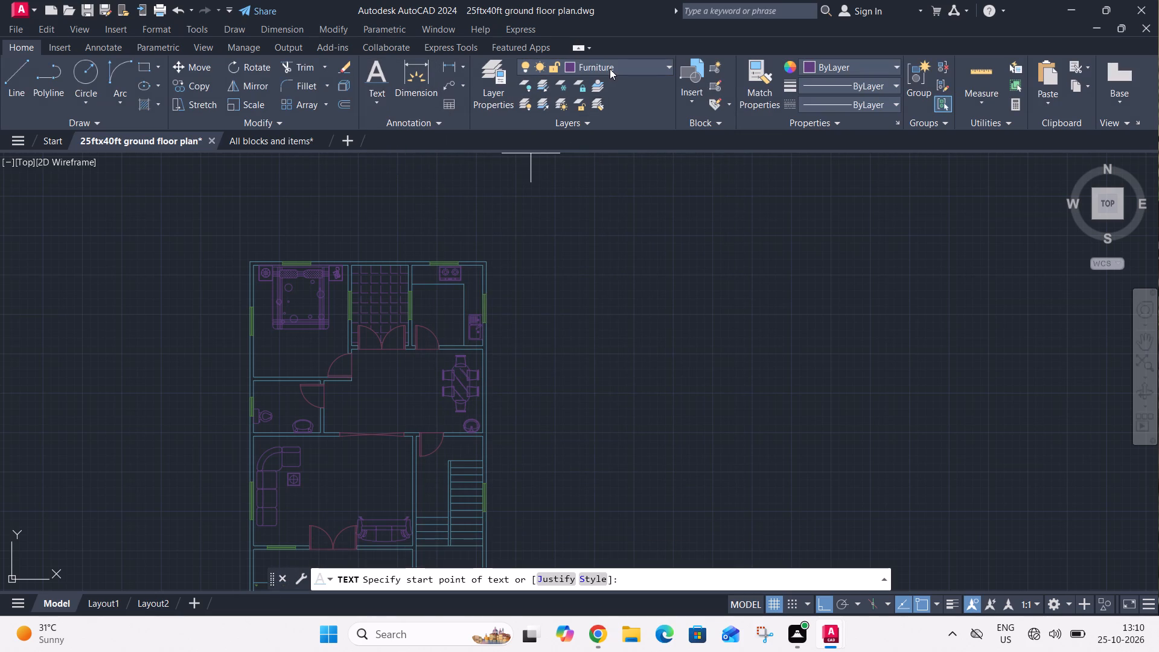
pyautogui.click(610, 69)
pyautogui.click(574, 135)
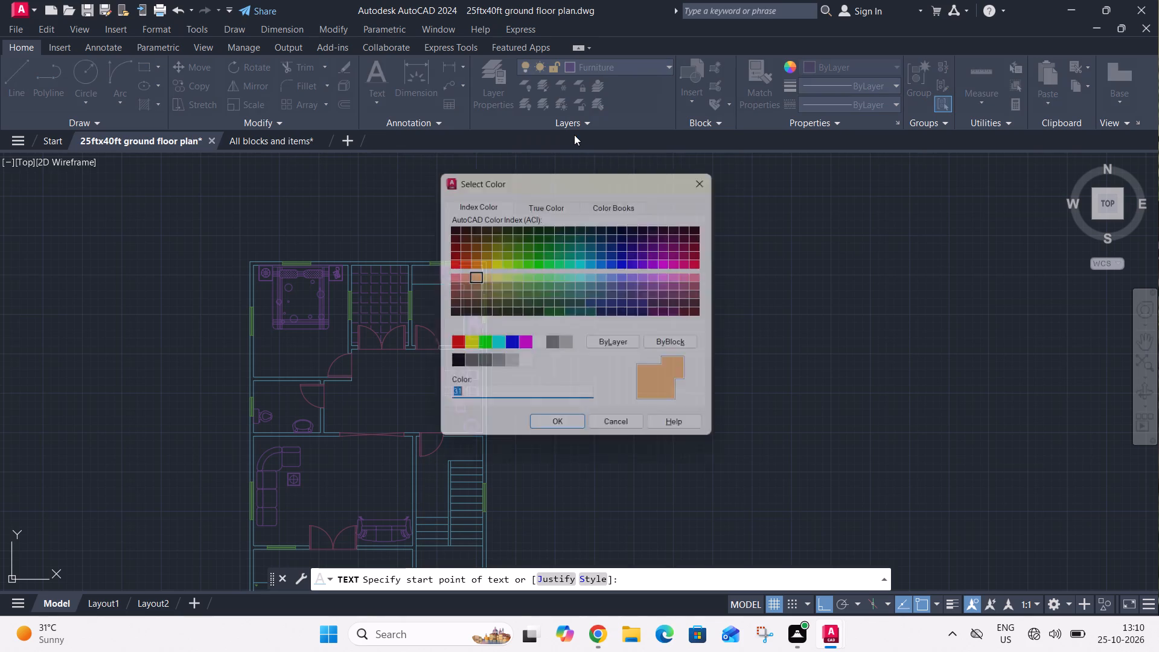
pyautogui.click(684, 300)
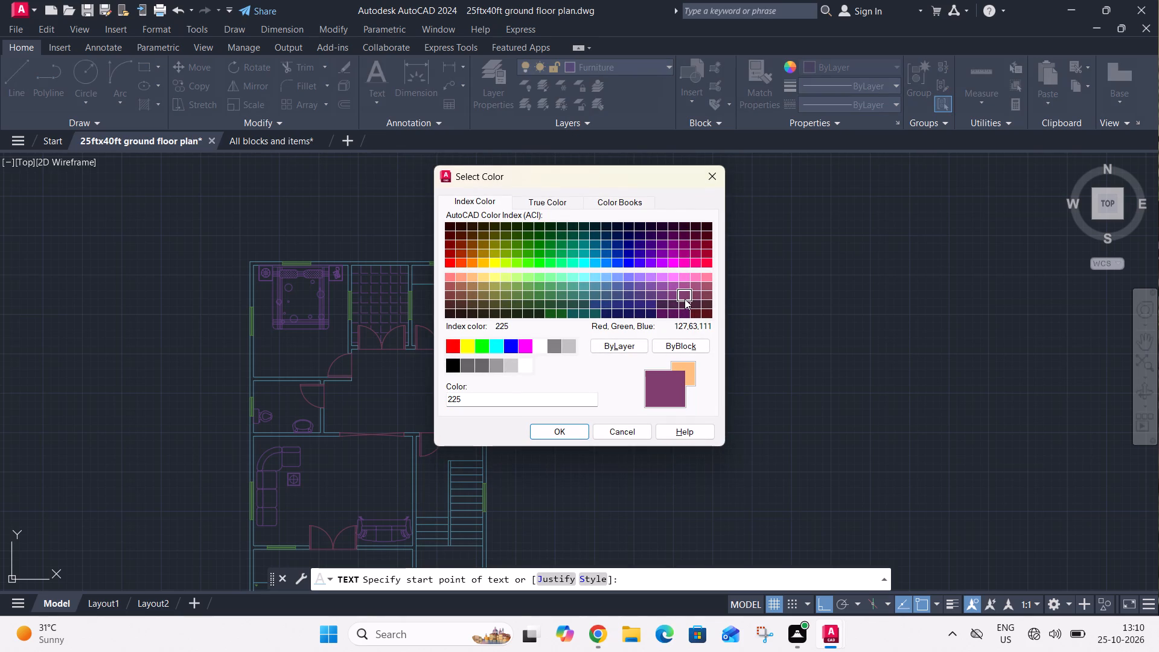
pyautogui.click(703, 297)
pyautogui.click(589, 296)
pyautogui.click(556, 430)
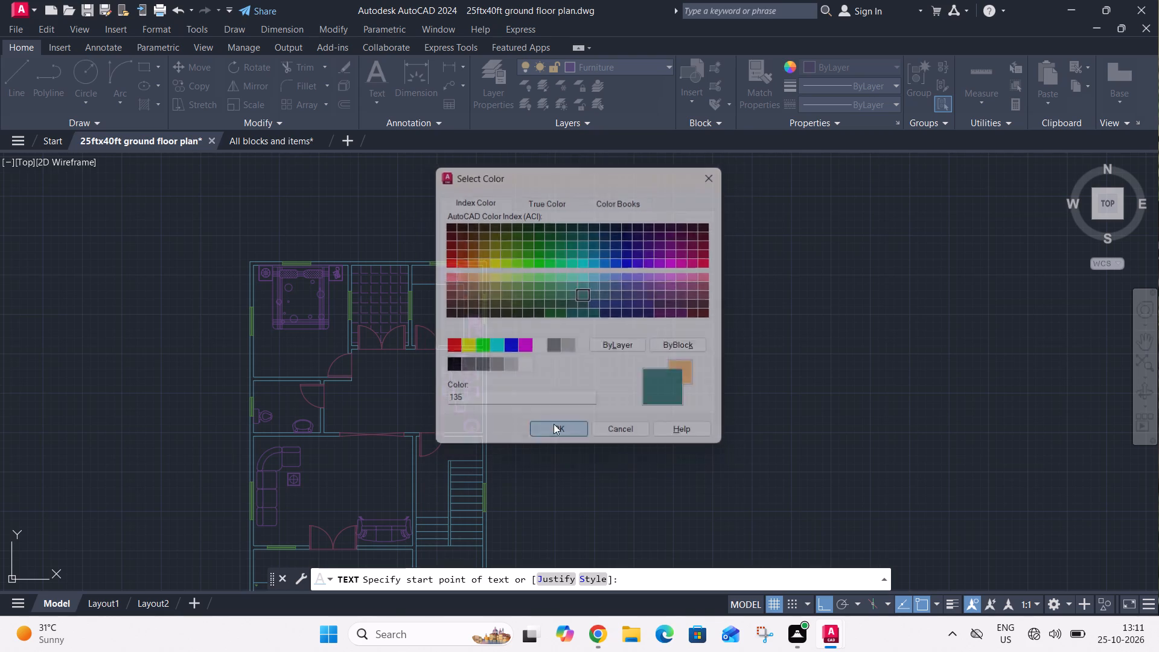
# Make the text layer current.
pyautogui.click(645, 63)
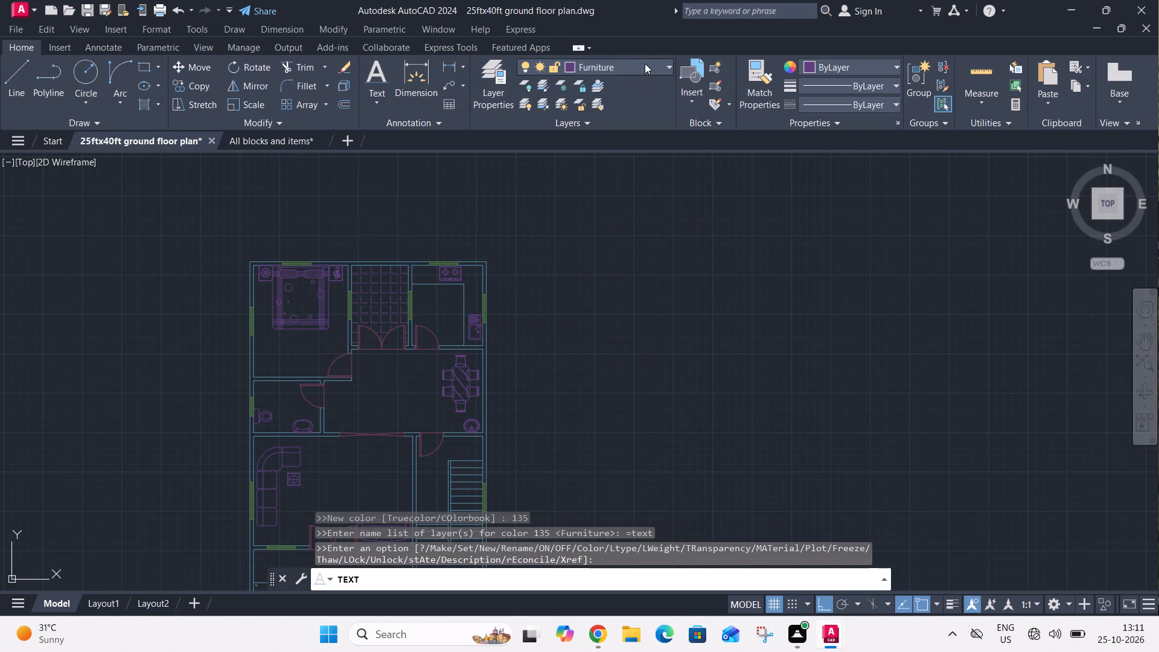
pyautogui.click(633, 140)
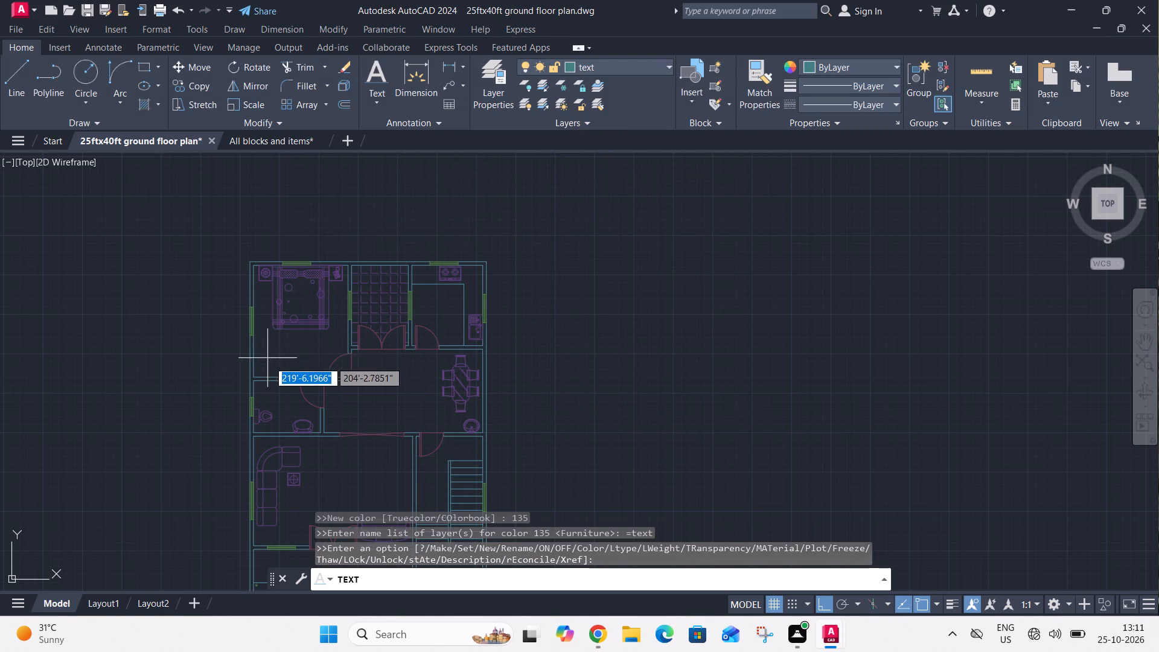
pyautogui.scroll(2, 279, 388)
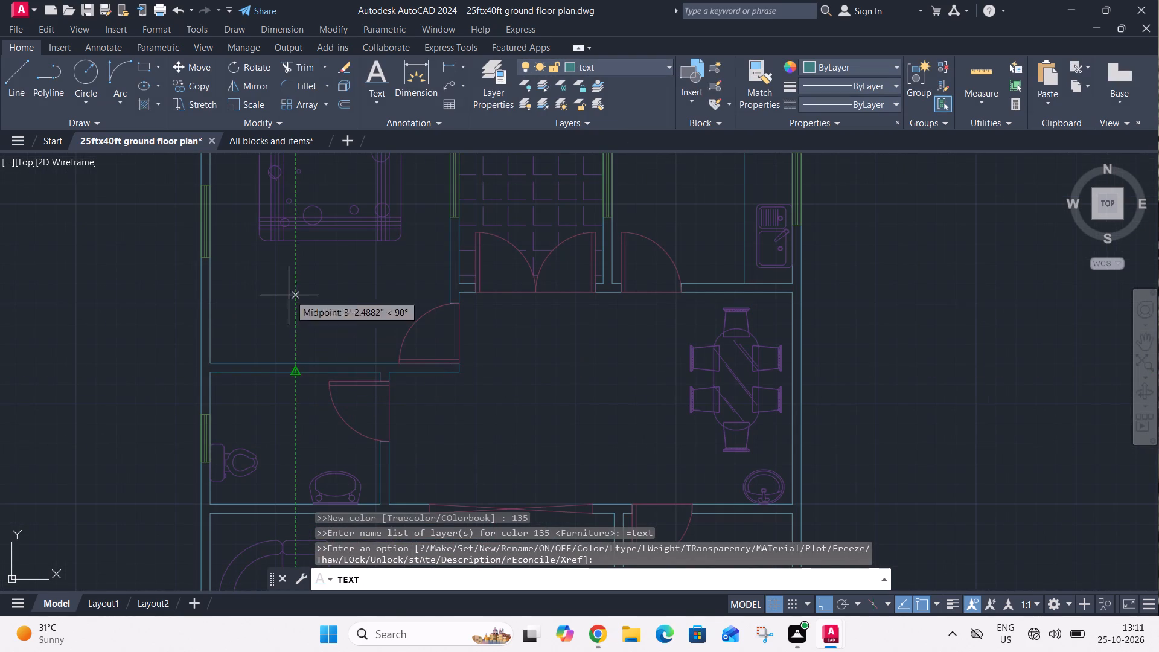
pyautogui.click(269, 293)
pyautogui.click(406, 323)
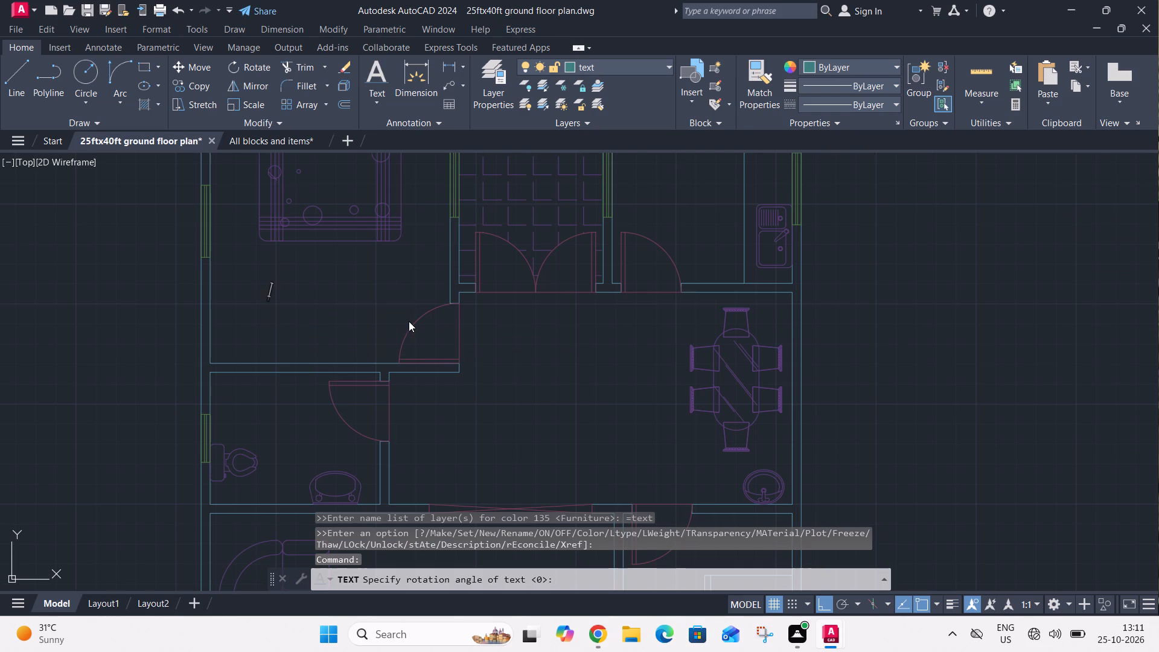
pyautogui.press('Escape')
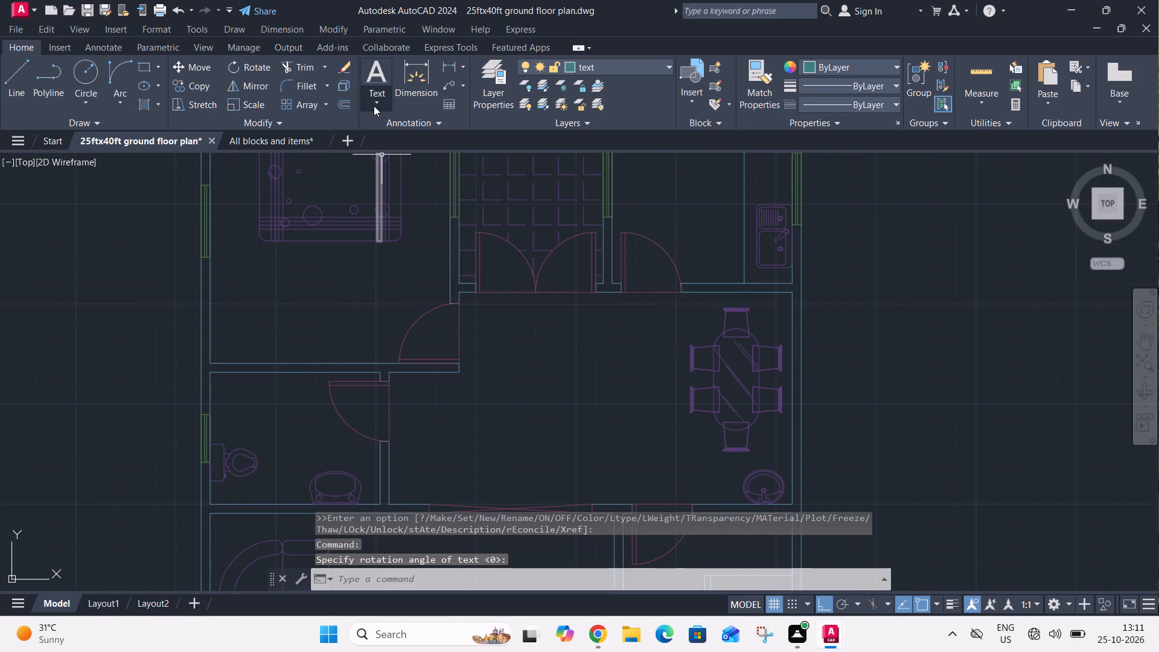
# Add a two-line single-line text label below the bed reading BED ROOM and 10'X11'-10", at 0 rotation.
pyautogui.click(374, 106)
pyautogui.click(395, 167)
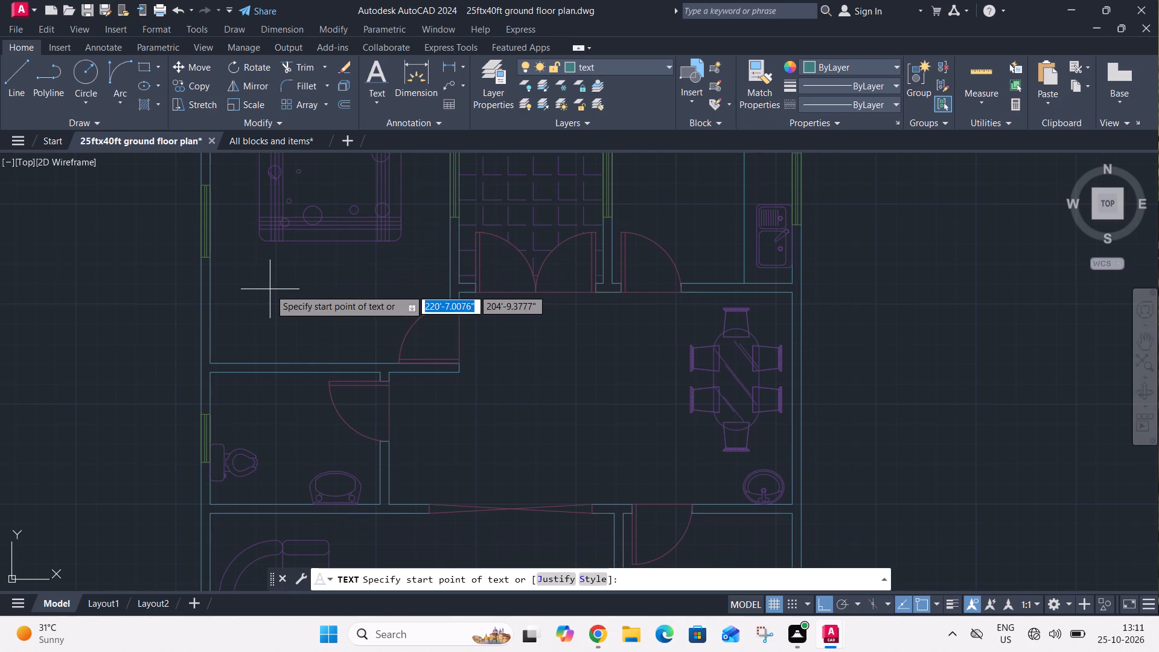
pyautogui.click(270, 289)
pyautogui.press('0')
pyautogui.press('Return')
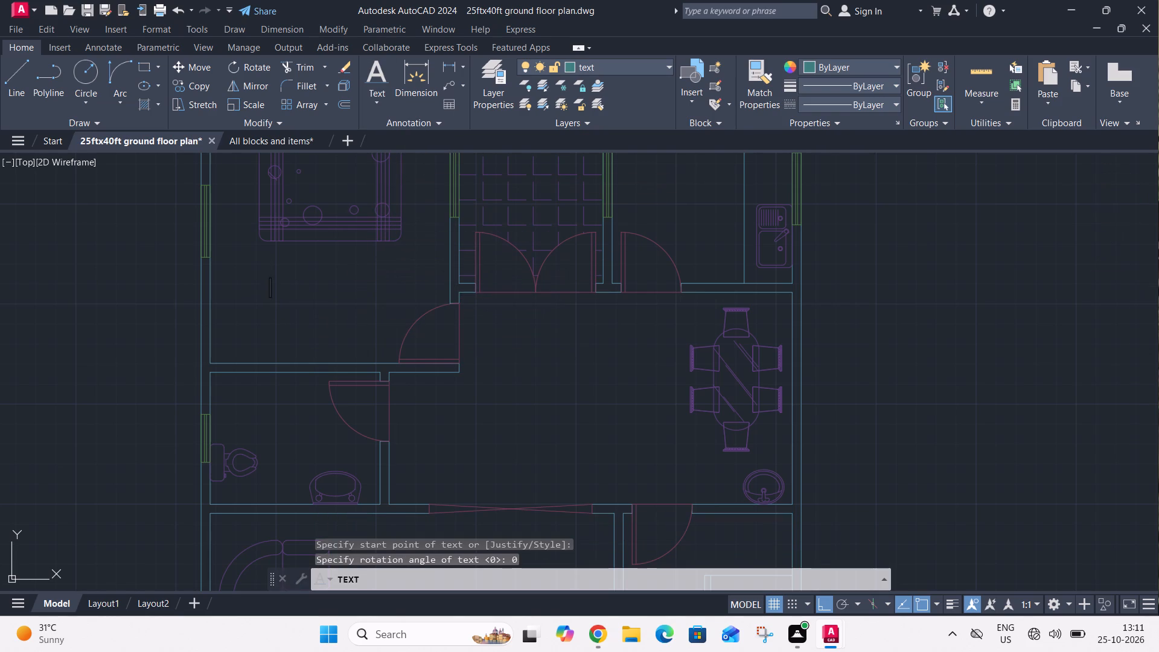
pyautogui.write('bed e')
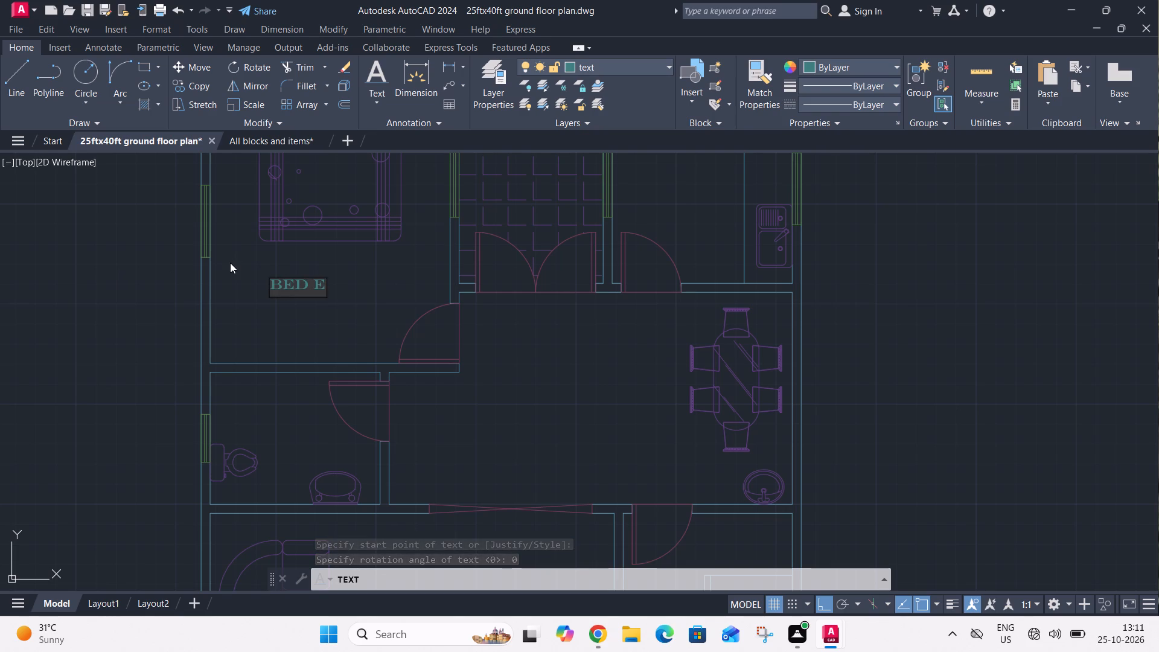
pyautogui.press('BackSpace')
pyautogui.write('room')
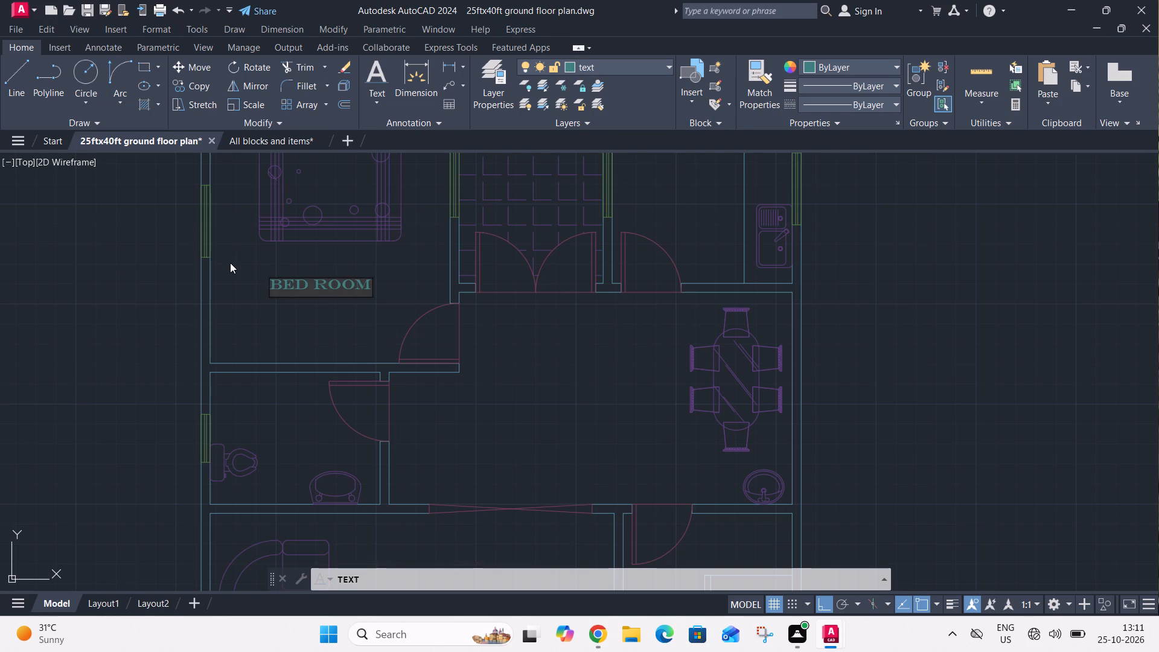
pyautogui.press('Return')
pyautogui.write("10'")
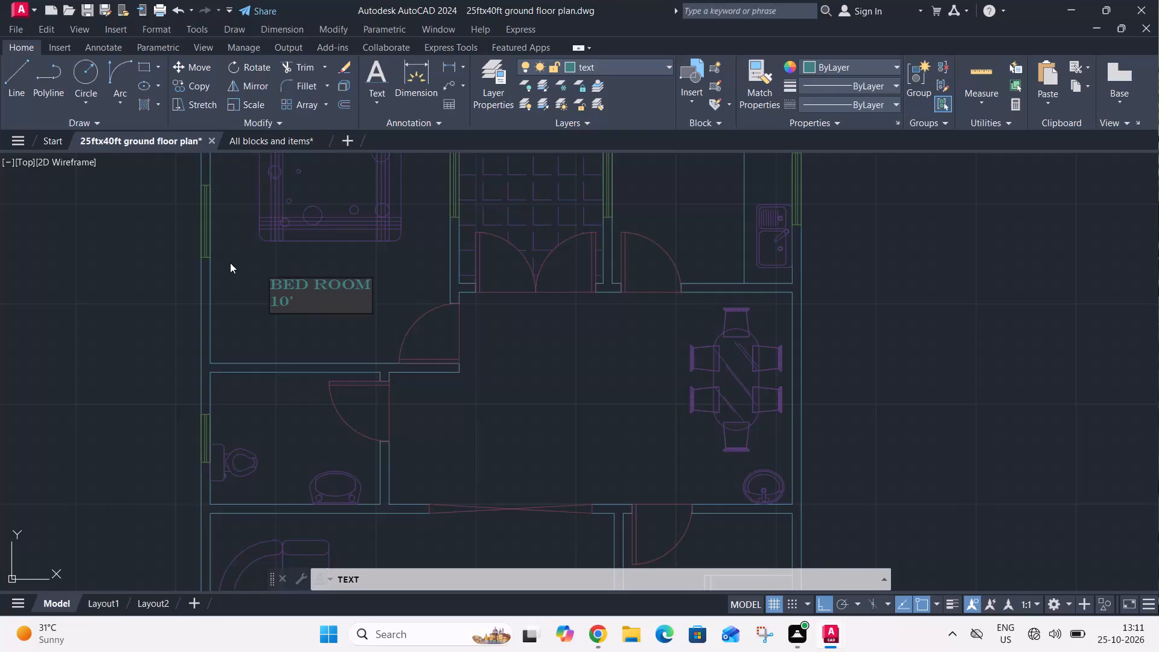
pyautogui.press('x')
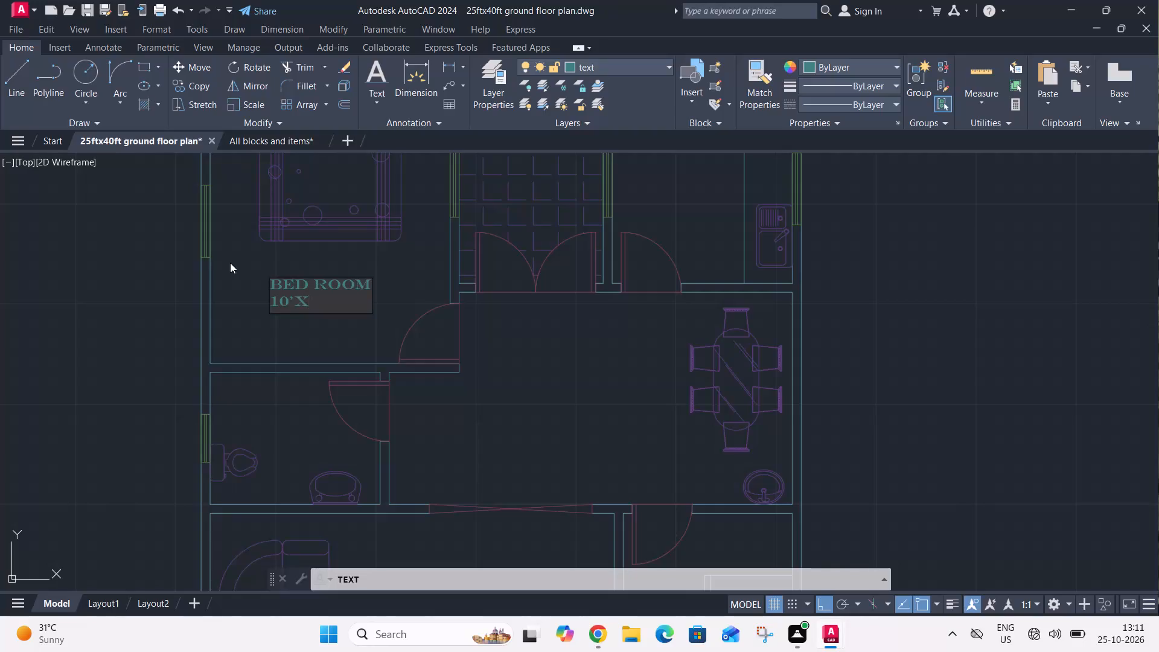
pyautogui.write('11')
pyautogui.write('\'-10"')
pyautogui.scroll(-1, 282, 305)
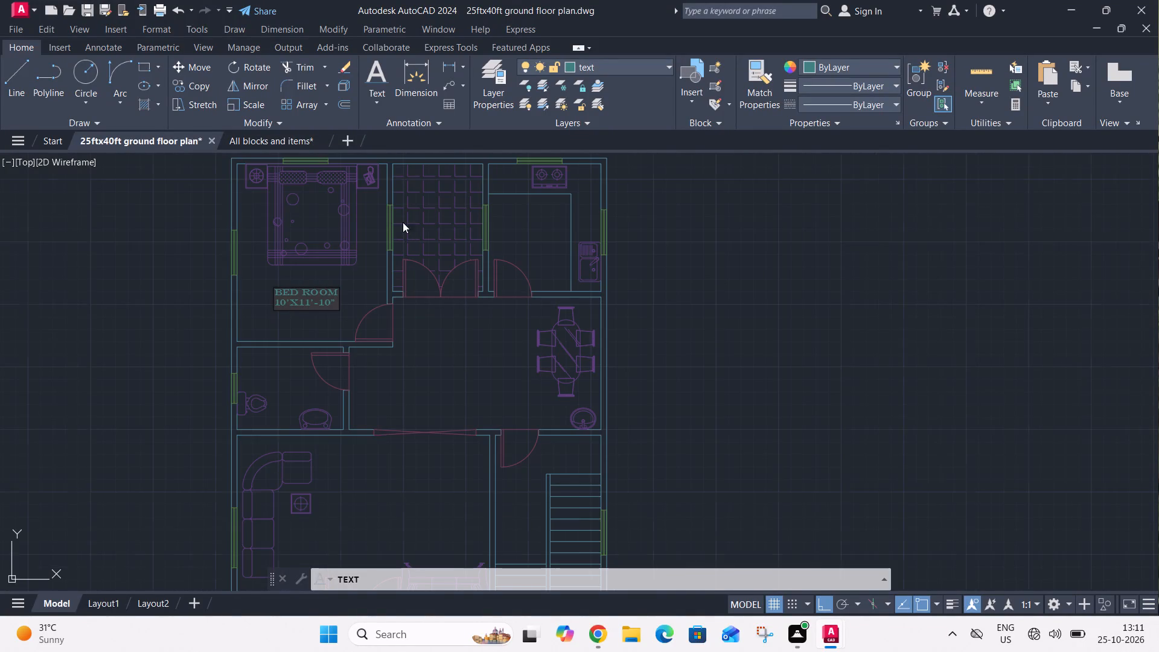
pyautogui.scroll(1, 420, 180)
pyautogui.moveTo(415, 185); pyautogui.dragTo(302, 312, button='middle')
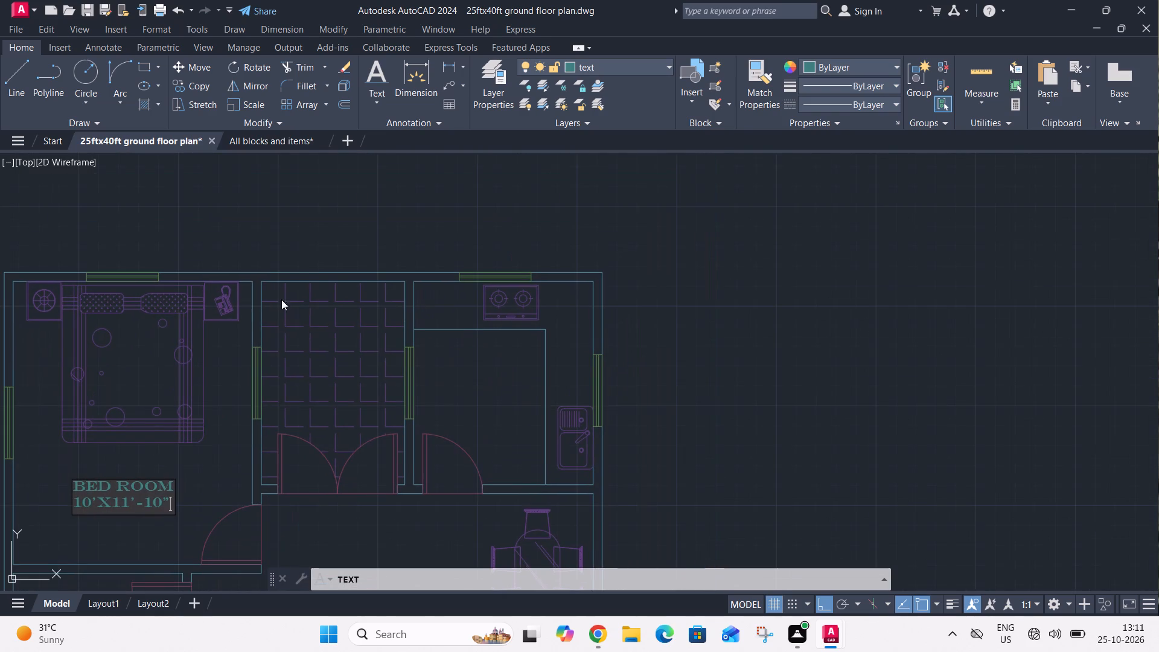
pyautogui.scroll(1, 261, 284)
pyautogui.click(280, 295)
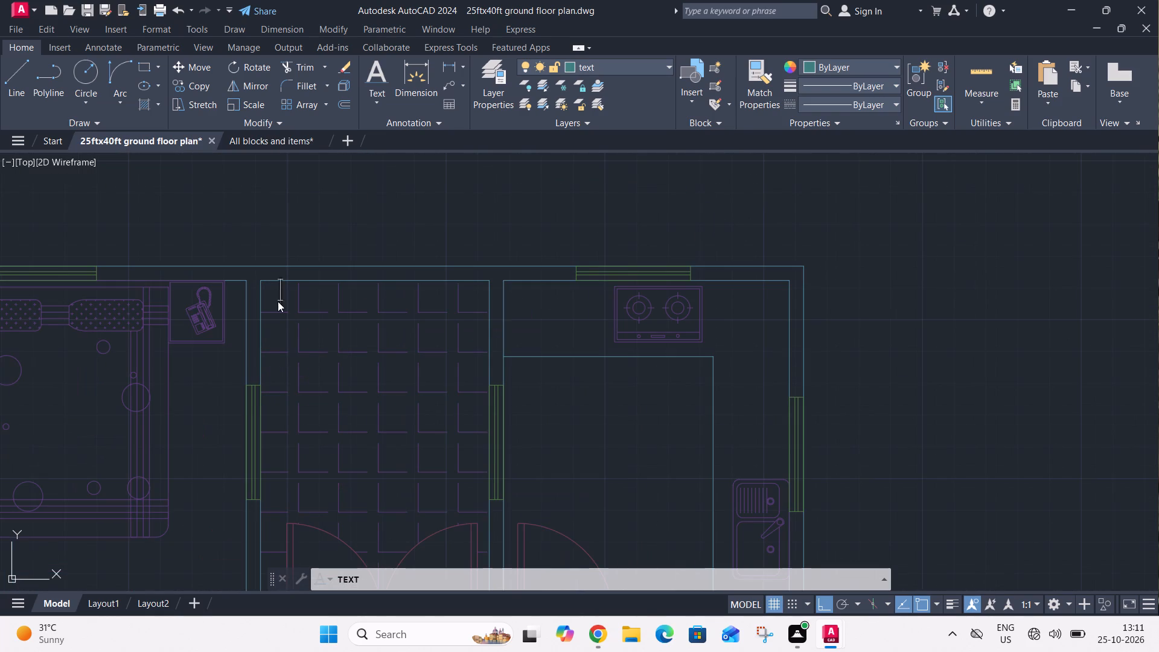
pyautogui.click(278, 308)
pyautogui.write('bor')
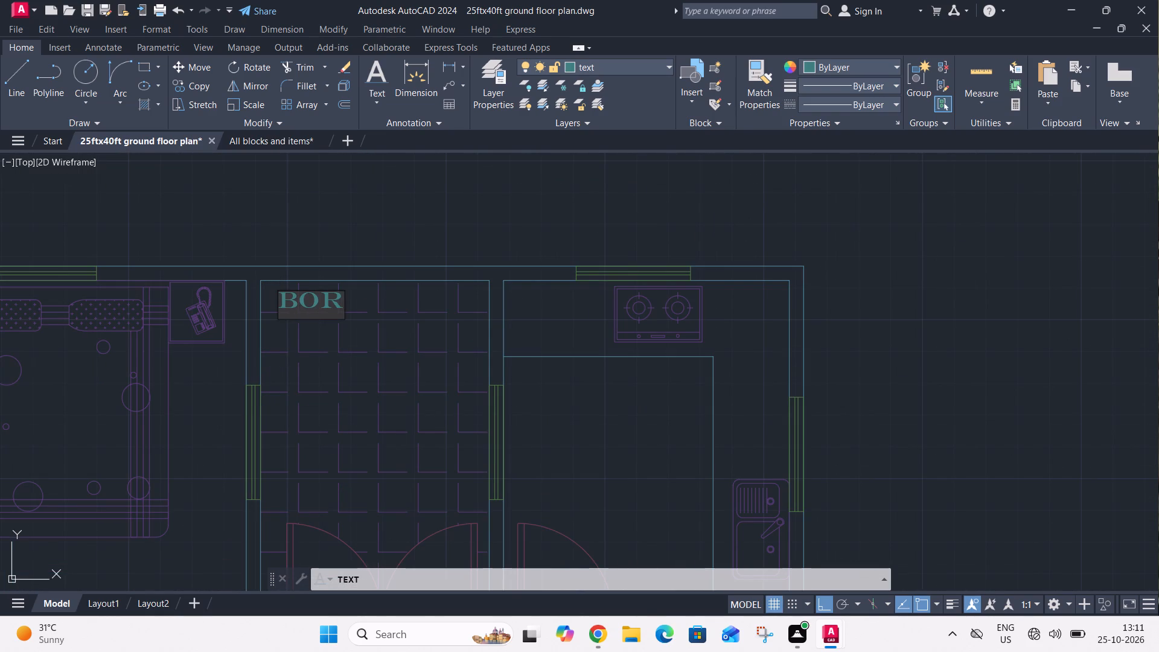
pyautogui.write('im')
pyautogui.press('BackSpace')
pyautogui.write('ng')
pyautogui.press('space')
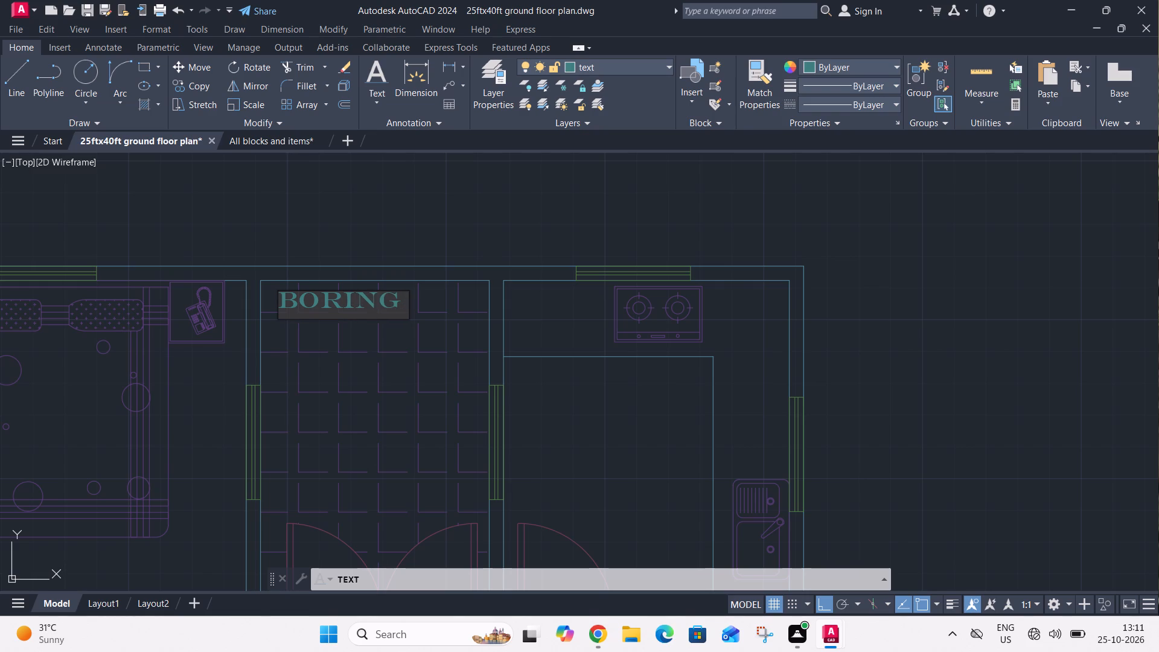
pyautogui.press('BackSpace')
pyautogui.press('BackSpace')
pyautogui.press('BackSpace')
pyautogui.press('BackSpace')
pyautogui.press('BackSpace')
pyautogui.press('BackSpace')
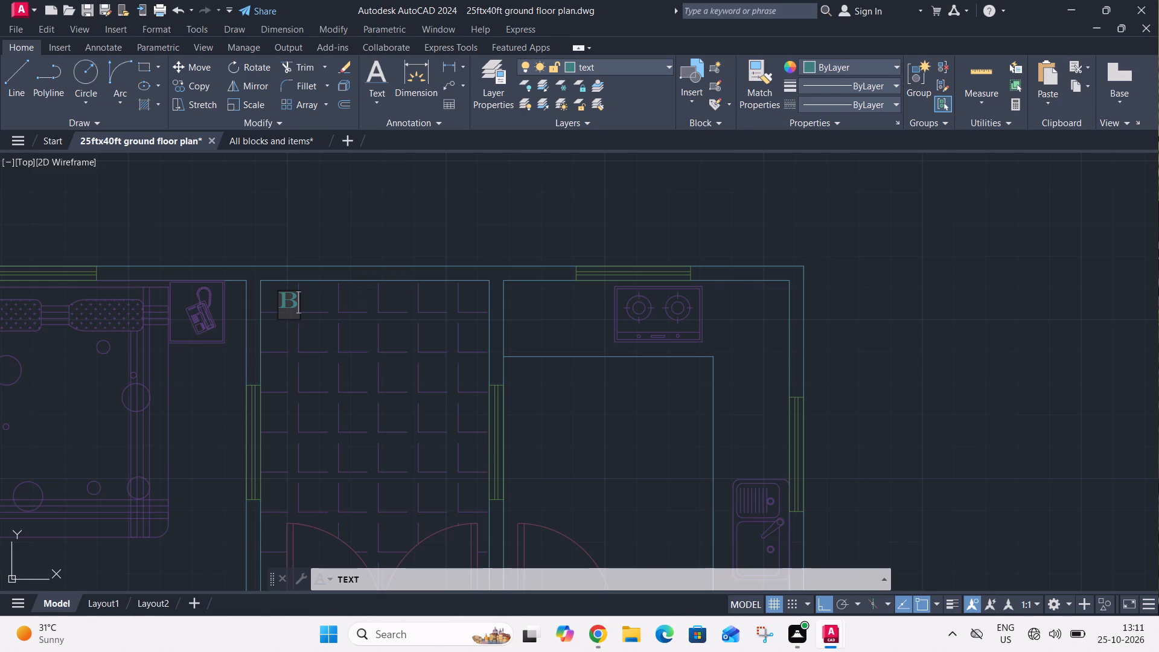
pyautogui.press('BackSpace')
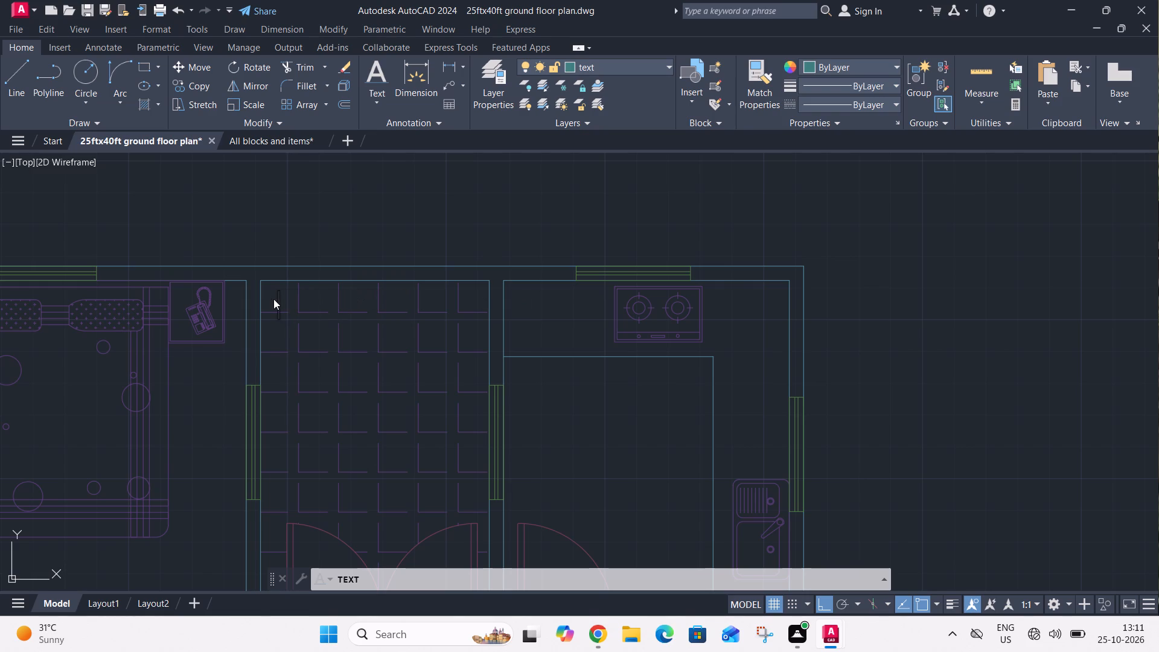
# Place the text label BORING POINT along the top of the hatched room between the bedroom and kitchen.
pyautogui.click(266, 305)
pyautogui.write('bor')
pyautogui.write('in')
pyautogui.write('g')
pyautogui.press('space')
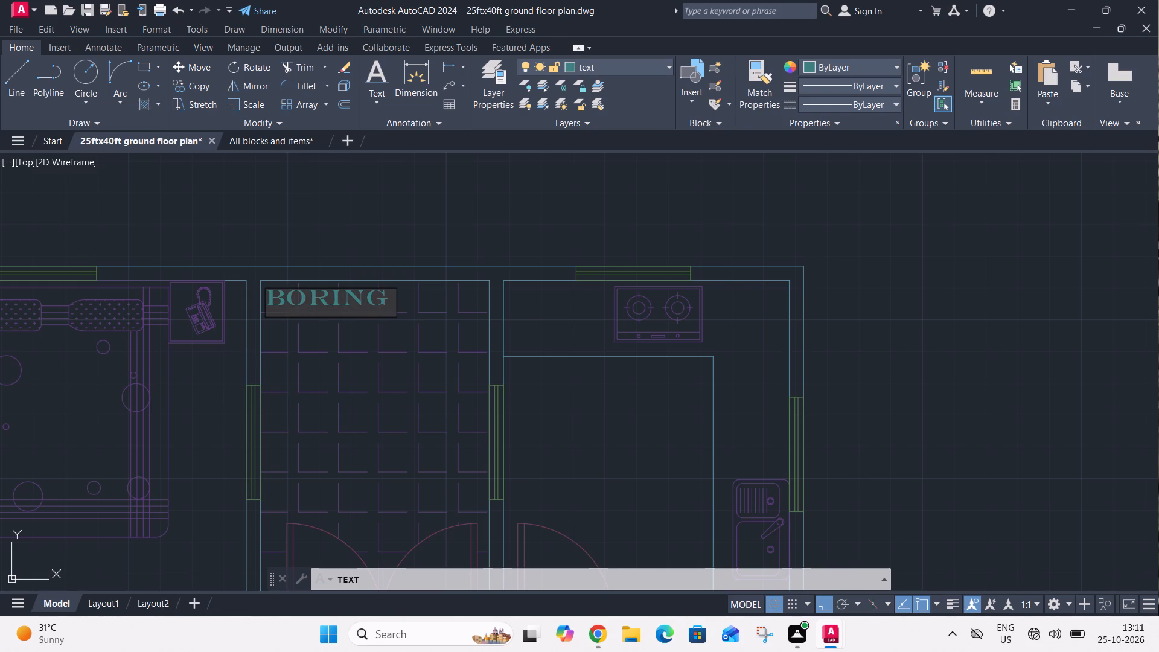
pyautogui.write('point')
# Label the hatched room REAR YARD, with 6'X8'-6" on a second line, just above its double door.
pyautogui.scroll(-2, 273, 276)
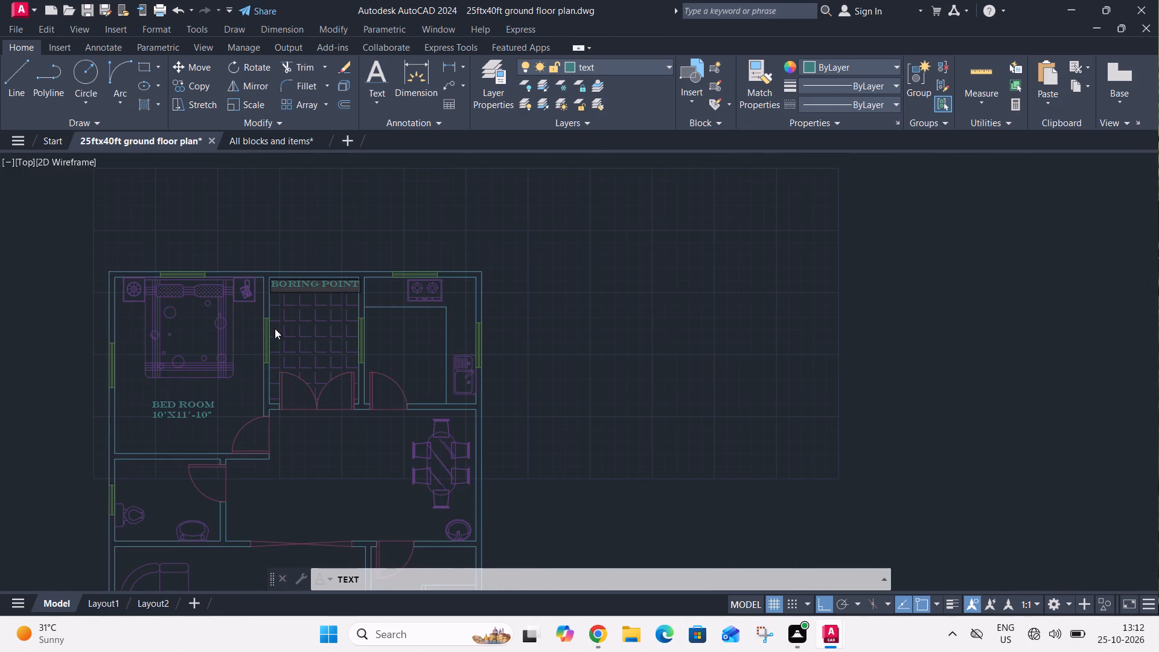
pyautogui.scroll(2, 279, 365)
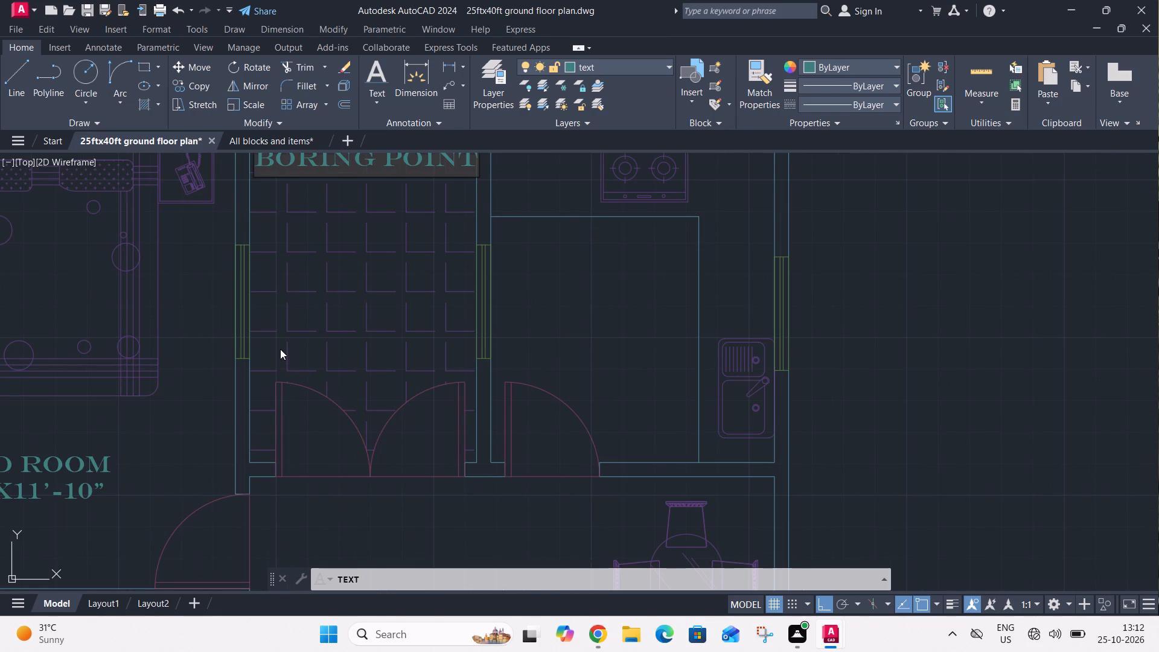
pyautogui.click(280, 349)
pyautogui.click(280, 339)
pyautogui.write('rear')
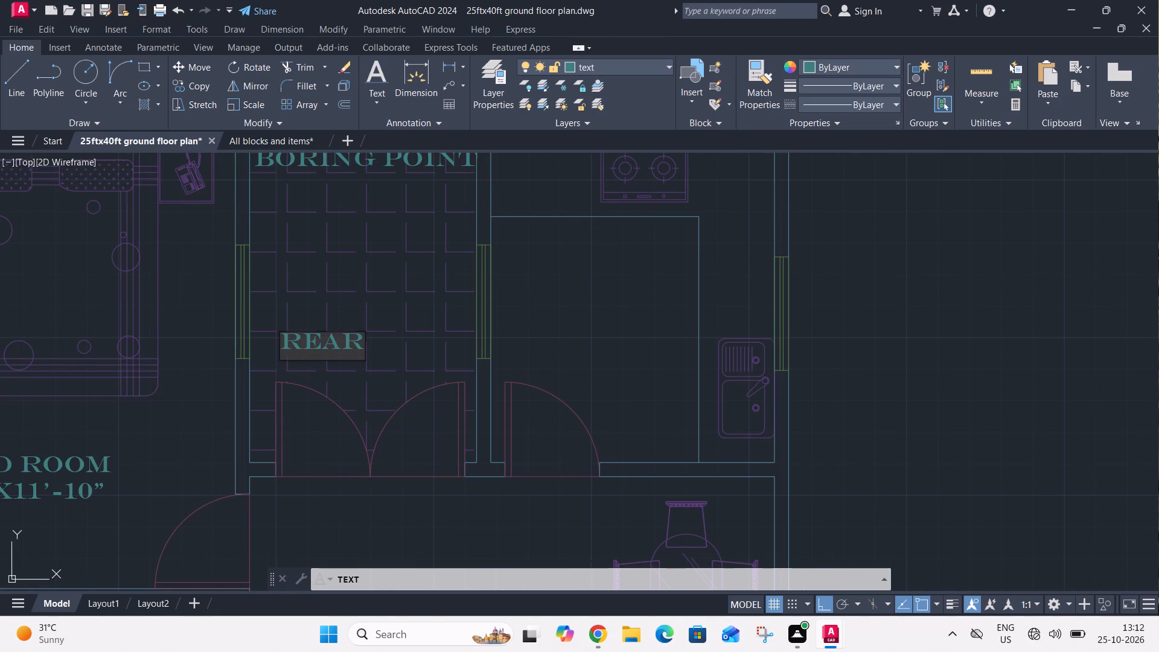
pyautogui.press('space')
pyautogui.write('yard')
pyautogui.press('Return')
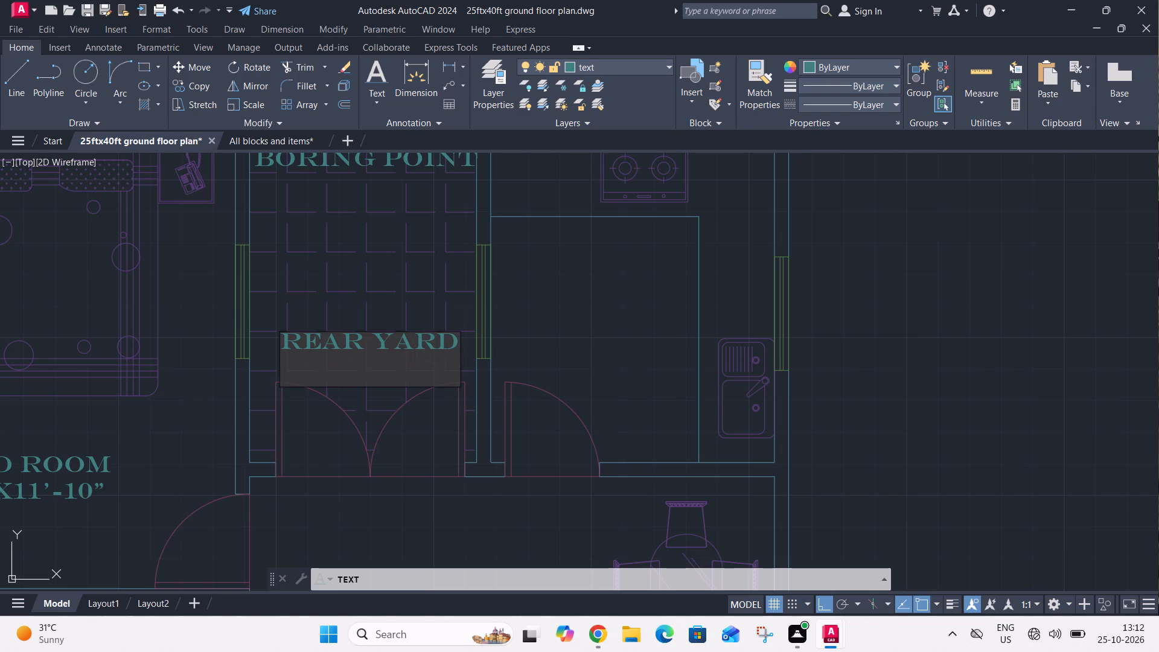
pyautogui.press('space')
pyautogui.write("6'")
pyautogui.press('x')
pyautogui.write('8\'-6"')
# Label the open area beside the dining table DINING, with 16'-7"X8'-10" on a second line.
pyautogui.scroll(-2, 278, 339)
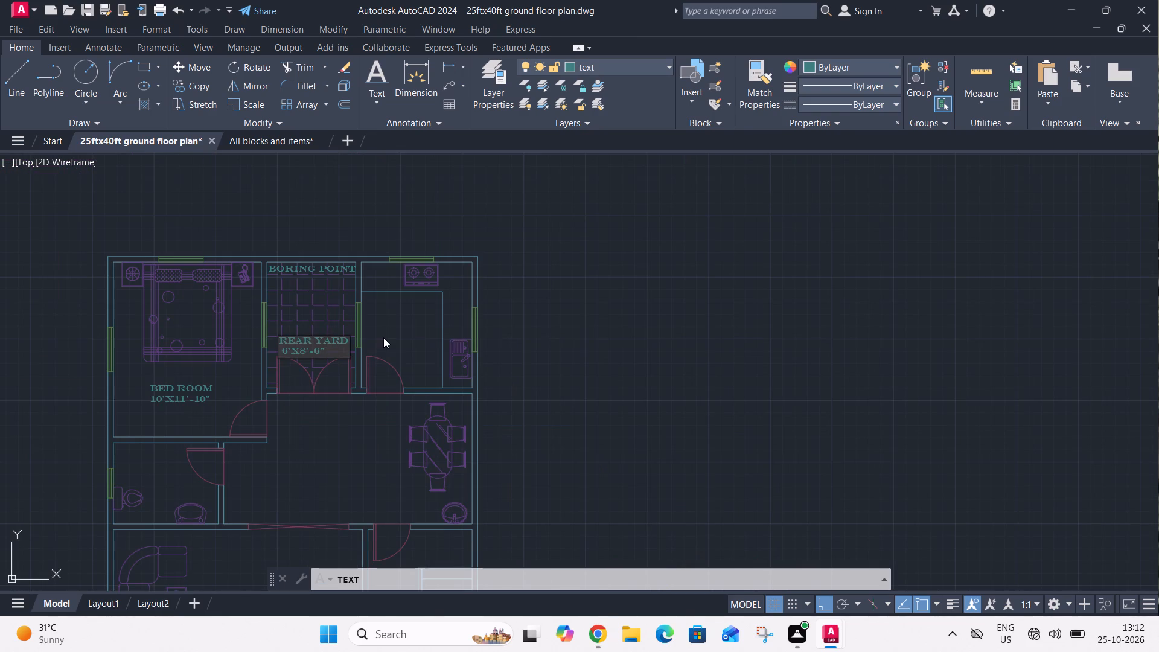
pyautogui.click(310, 455)
pyautogui.write('dining 16\'-7"')
pyautogui.press('BackSpace')
pyautogui.press('BackSpace')
pyautogui.press('BackSpace')
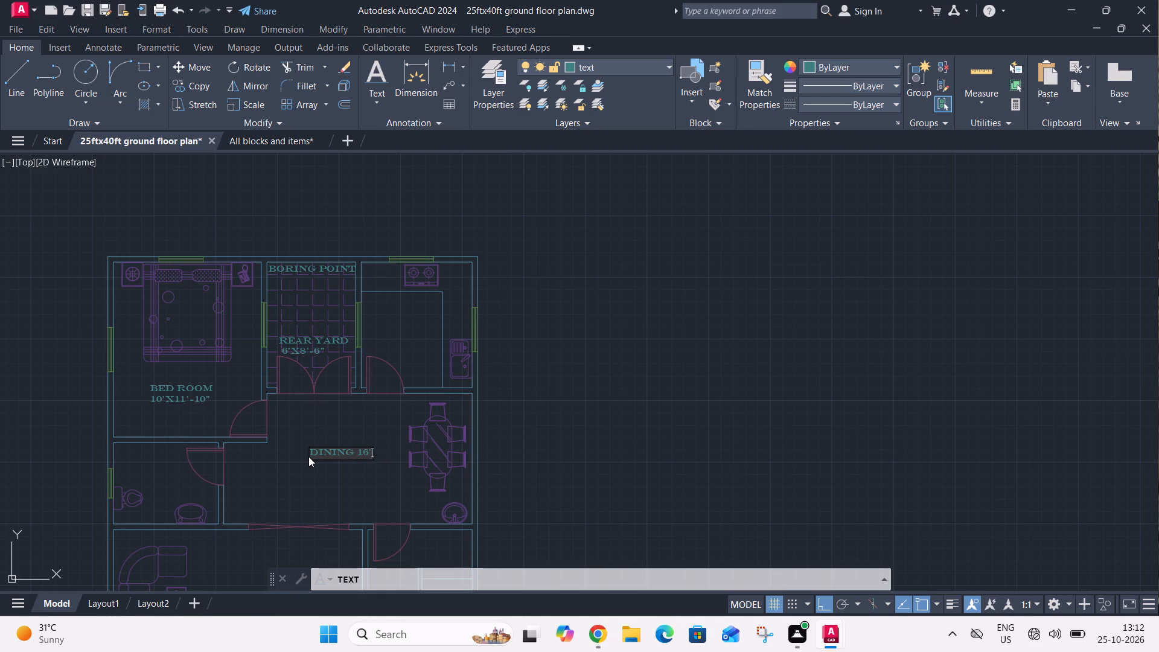
pyautogui.press('BackSpace')
pyautogui.press('BackSpace')
pyautogui.press('BackSpace')
pyautogui.press('Return')
pyautogui.write('16\'-7"')
pyautogui.press('x')
pyautogui.press('4')
pyautogui.press('BackSpace')
pyautogui.write("8'")
pyautogui.write('-10"')
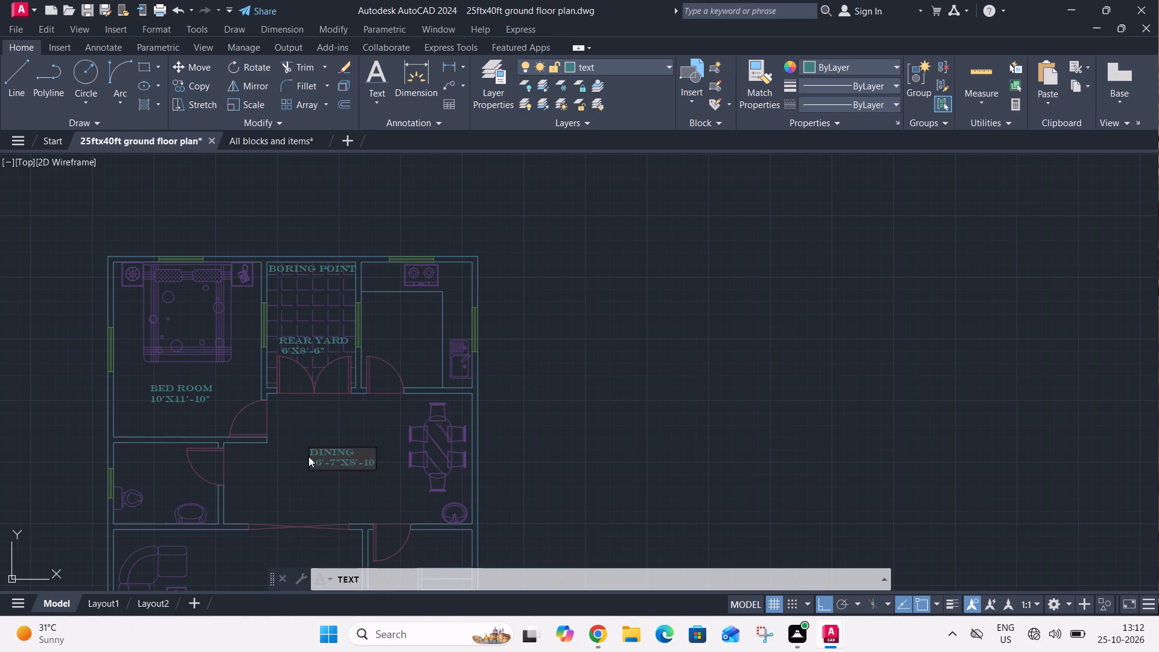
# Label the toilet room TOILET, with 7'-1"X5'-6" on a second line, in the open area above the WC.
pyautogui.scroll(-1, 247, 491)
pyautogui.scroll(2, 173, 449)
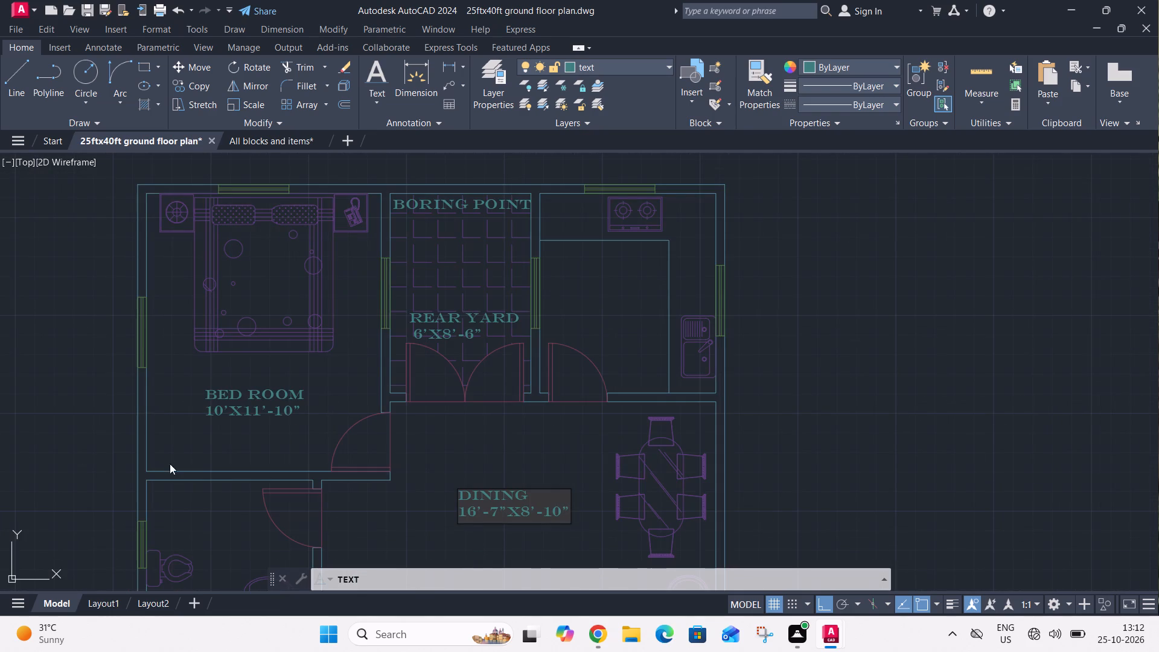
pyautogui.moveTo(168, 481); pyautogui.dragTo(267, 328, button='middle')
pyautogui.scroll(2, 261, 373)
pyautogui.click(260, 369)
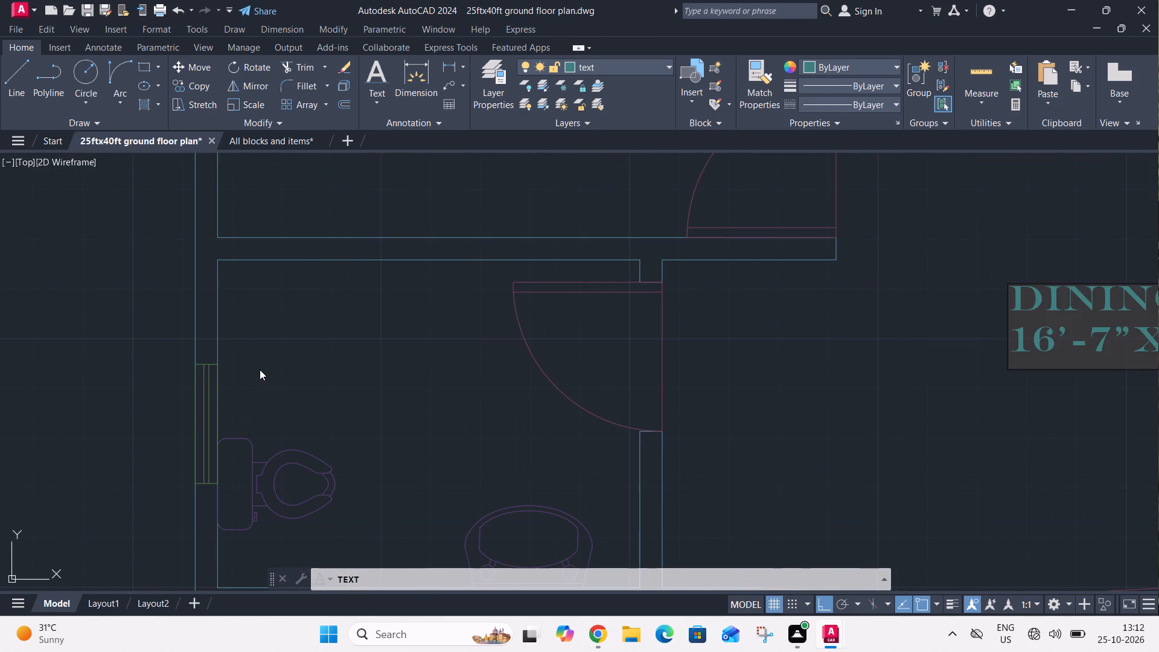
pyautogui.write('toilet')
pyautogui.press('Return')
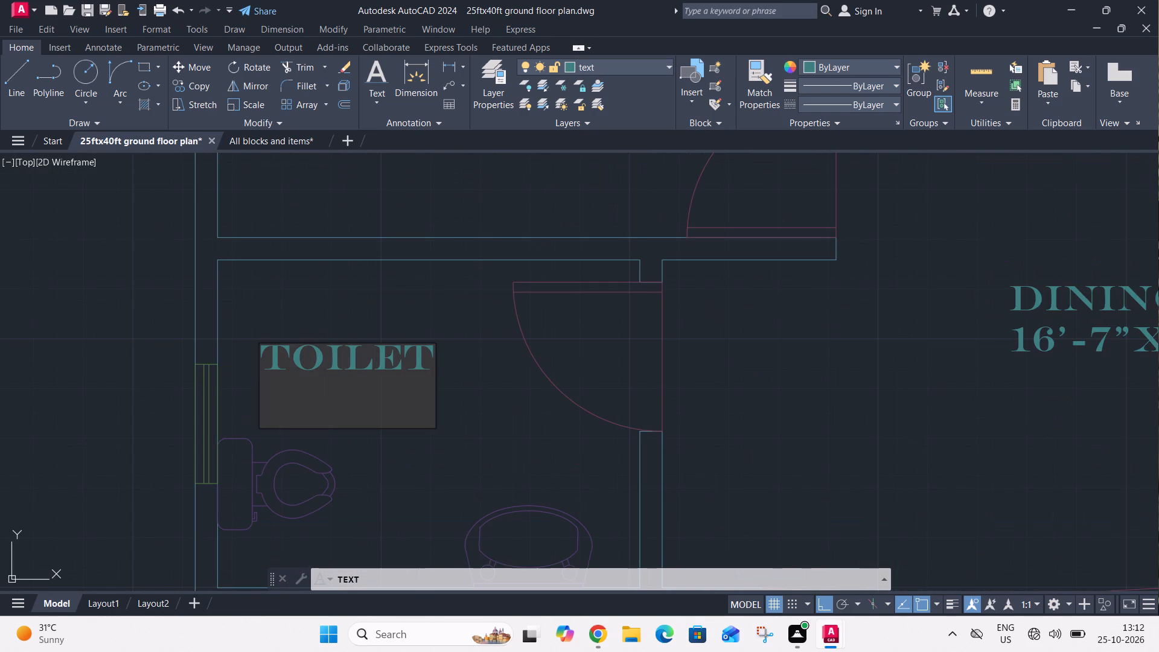
pyautogui.write("7'1")
pyautogui.press('BackSpace')
pyautogui.write('-1"x')
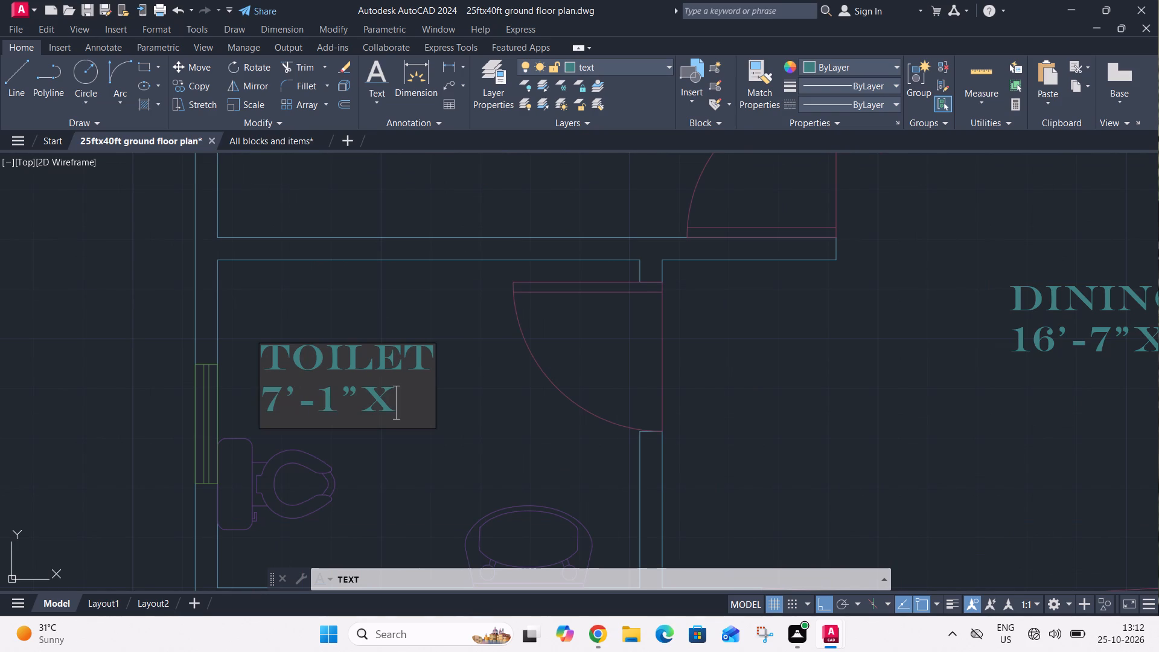
pyautogui.write("5'-")
pyautogui.write('6"')
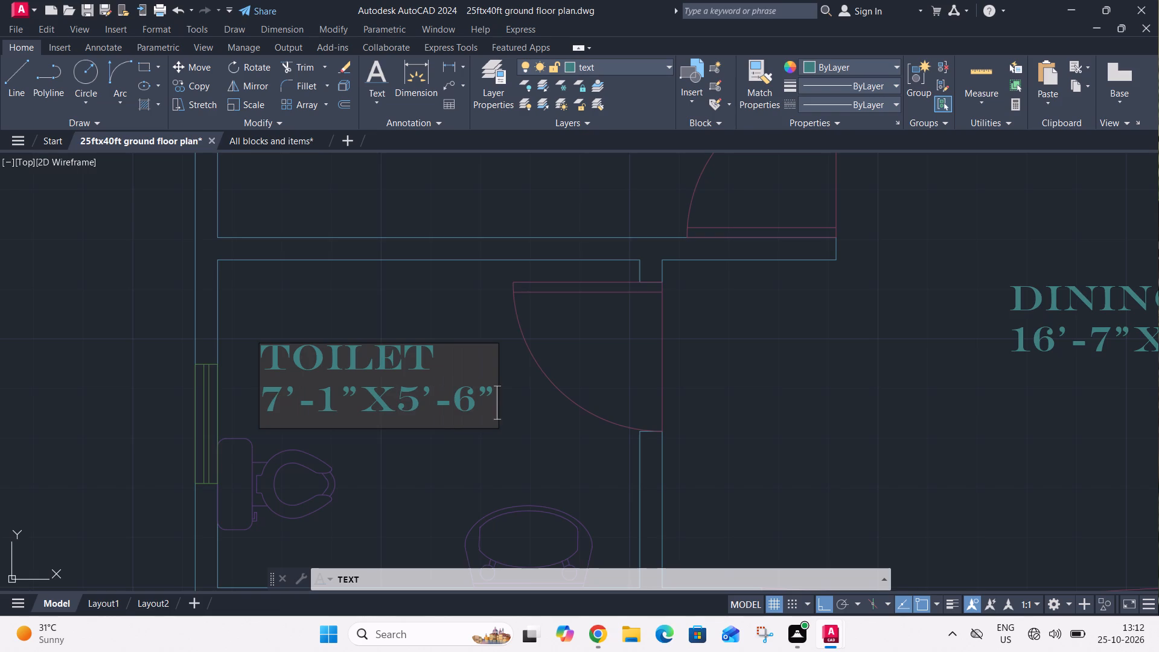
# Place the text label ARCH just below the crossed opening between the dining area and the living room.
pyautogui.scroll(-3, 266, 332)
pyautogui.scroll(3, 416, 379)
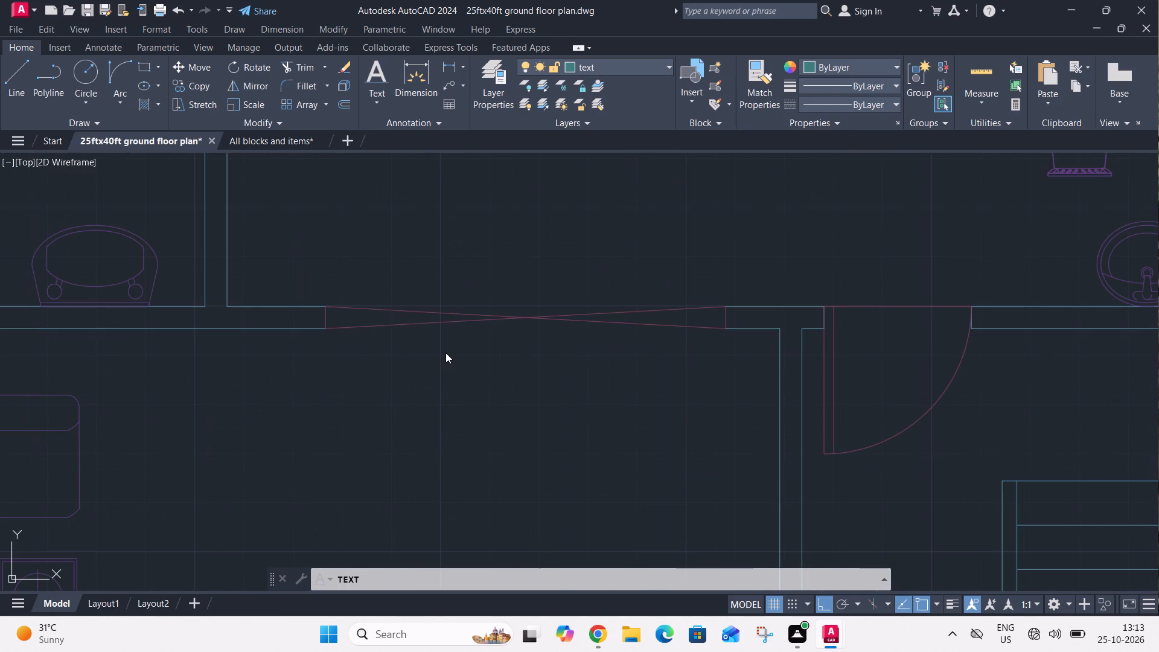
pyautogui.click(443, 349)
pyautogui.click(458, 363)
pyautogui.write('arch')
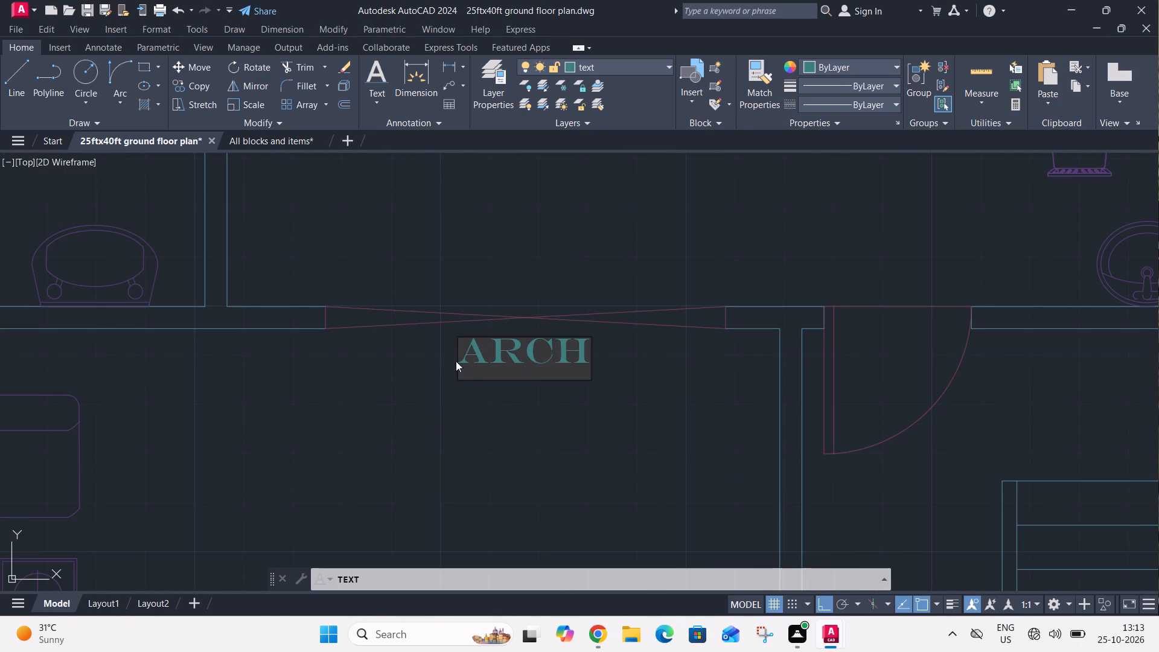
# Label the room with the corner sofa LIVING ROOM, with 16'-10"X11'-7" indented on a second line.
pyautogui.scroll(-3, 361, 286)
pyautogui.scroll(2, 340, 310)
pyautogui.click(341, 332)
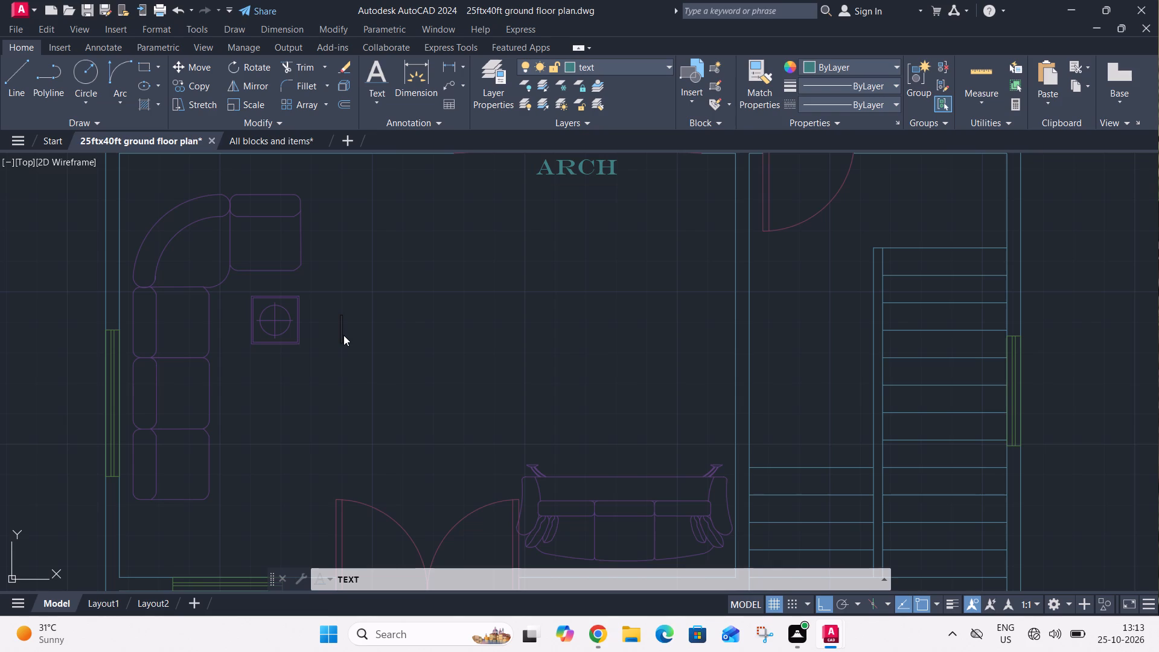
pyautogui.write('livin')
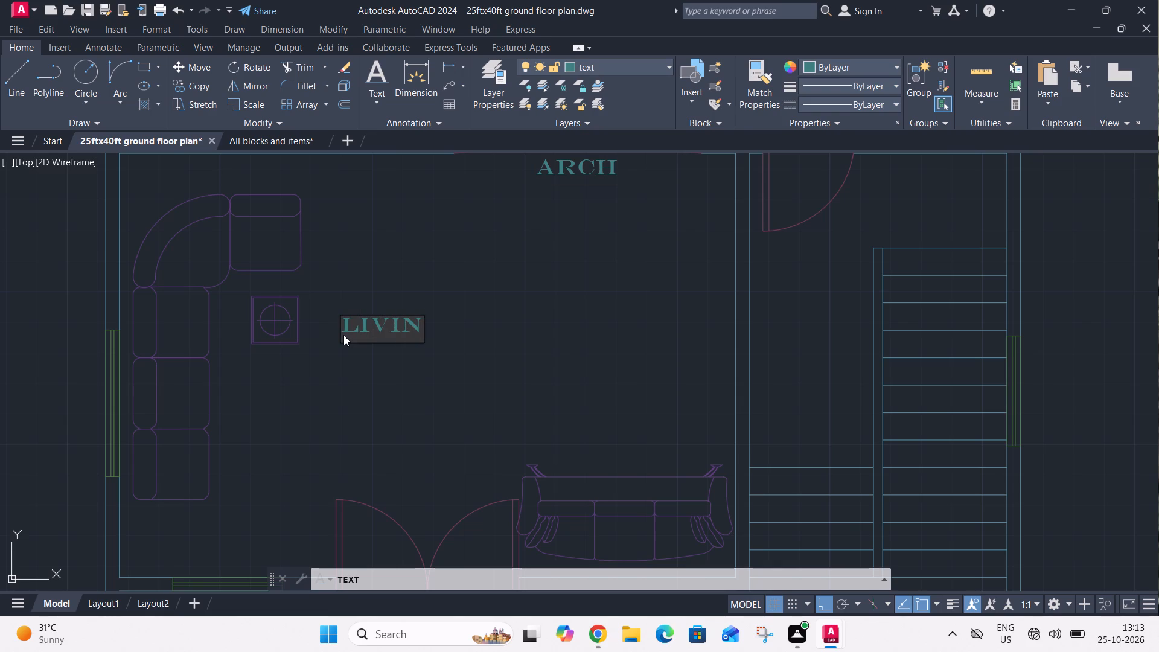
pyautogui.write('g room')
pyautogui.press('Return')
pyautogui.press('space')
pyautogui.press('space')
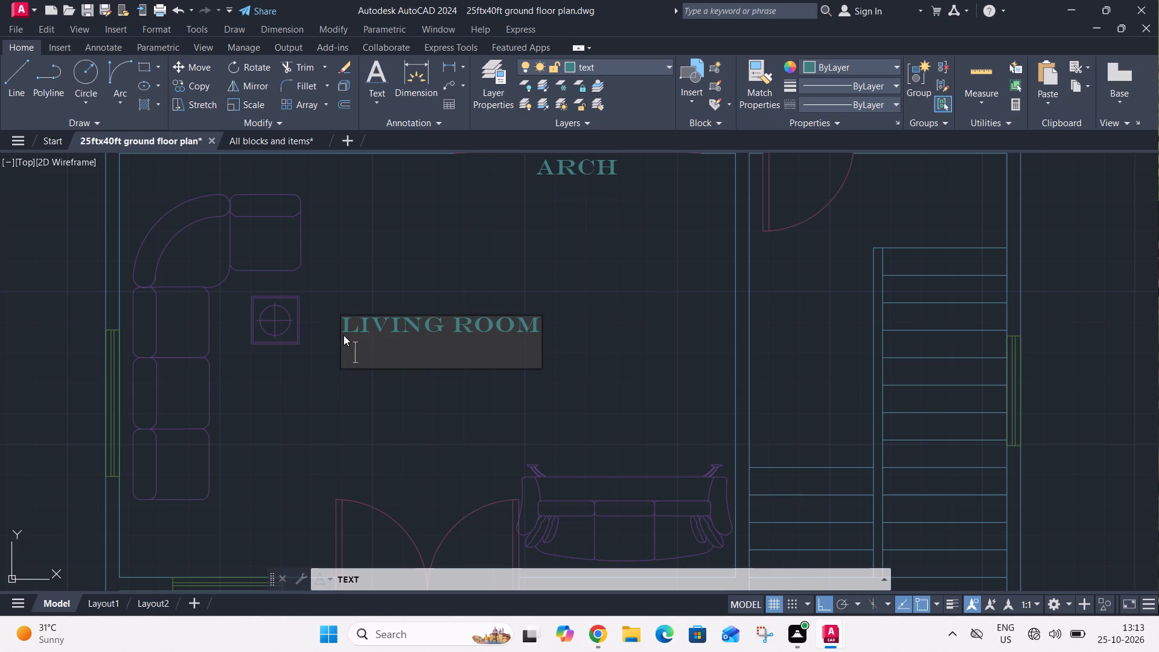
pyautogui.write('16\'-10"x')
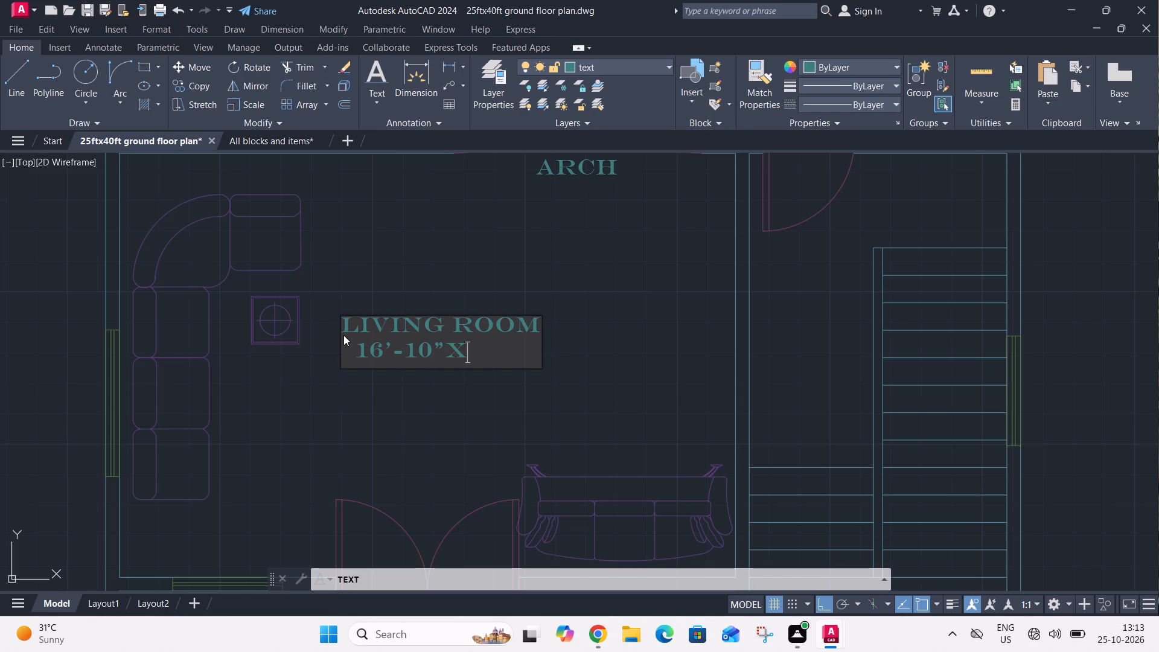
pyautogui.write('11\'-7"')
# Place the text label 3'- WIDE PROJECTION in the strip between the living room's front wall and the hatched lawn.
pyautogui.scroll(-3, 353, 296)
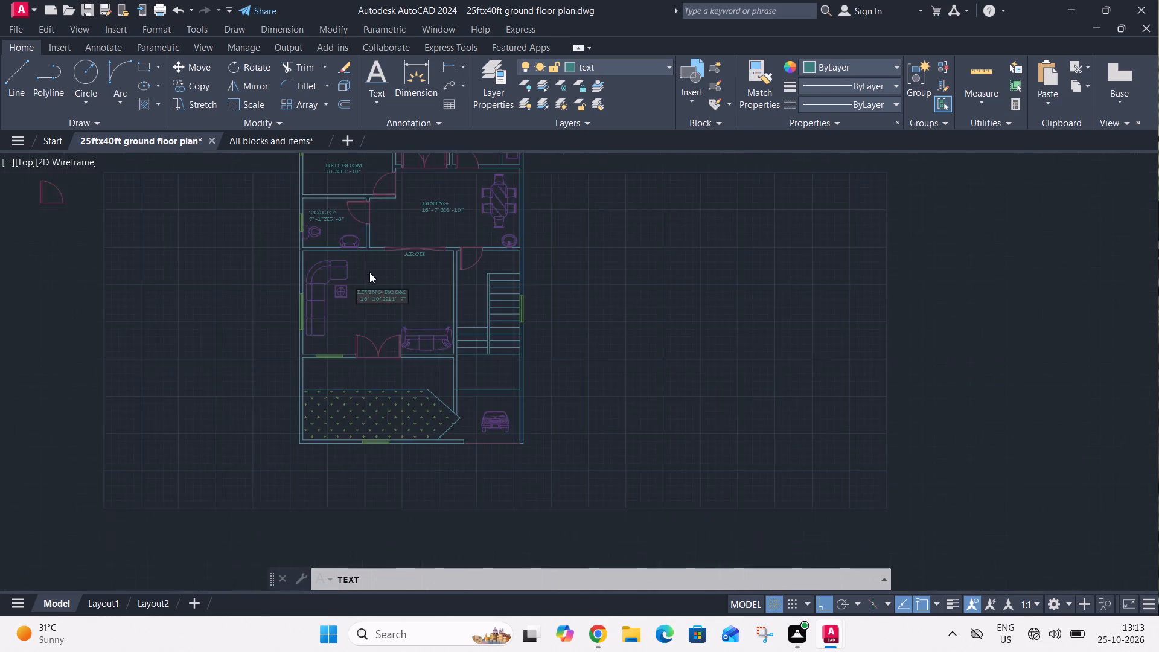
pyautogui.scroll(-1, 369, 272)
pyautogui.scroll(3, 353, 347)
pyautogui.click(326, 333)
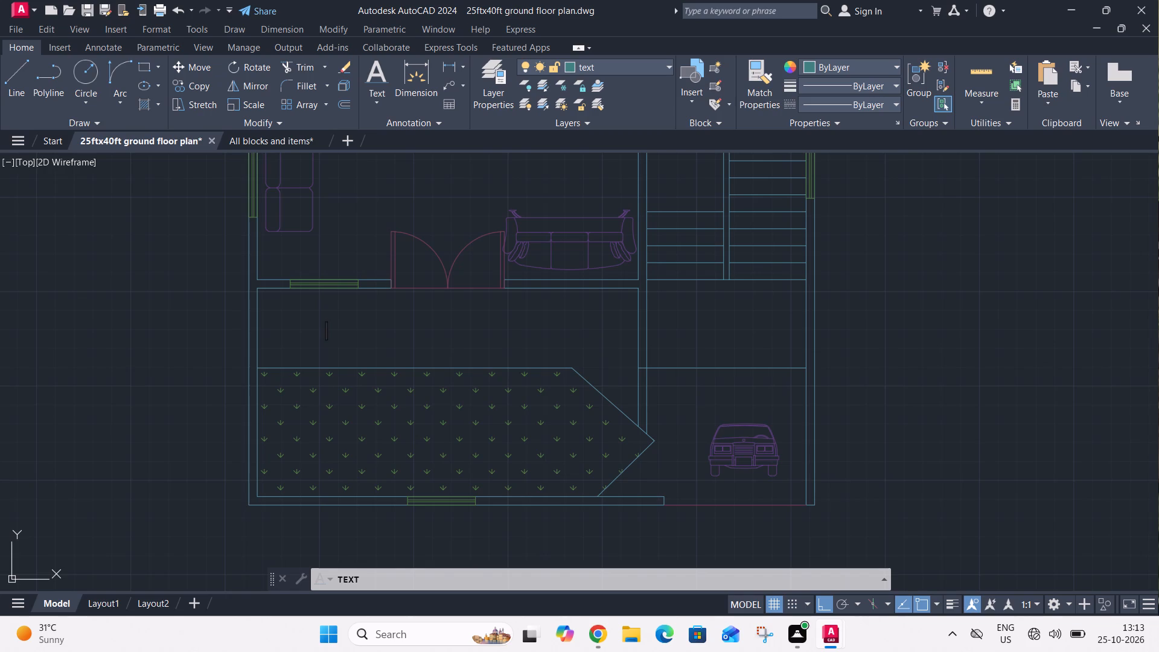
pyautogui.write("3'-")
pyautogui.press('space')
pyautogui.press('space')
pyautogui.write('w')
pyautogui.write('ide')
pyautogui.press('space')
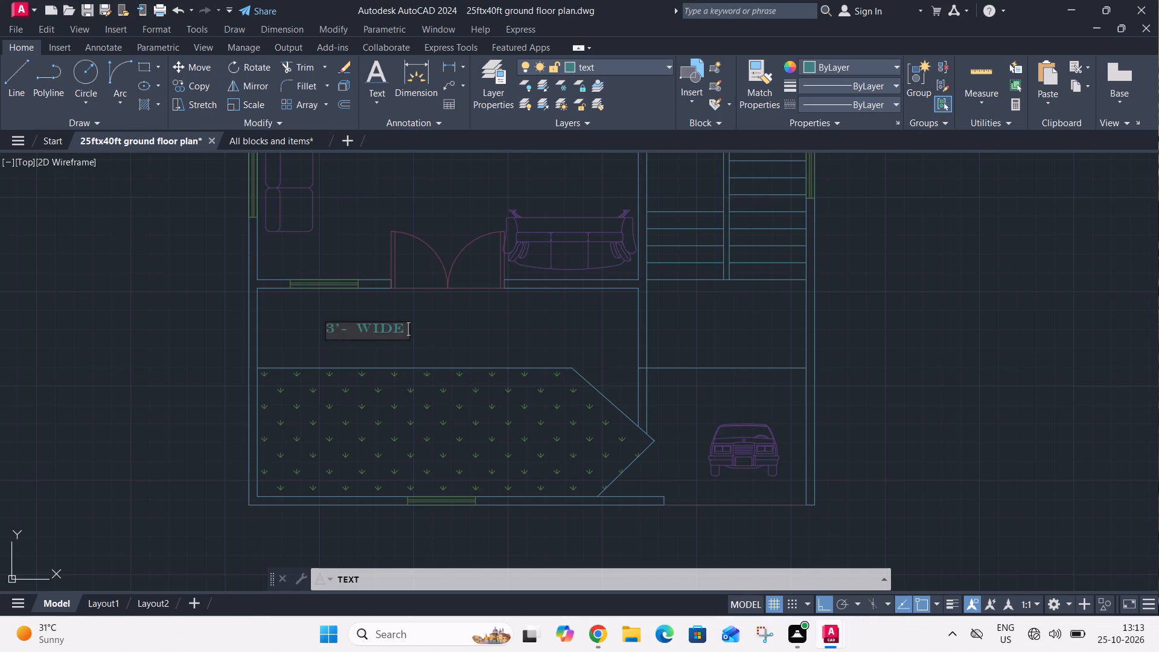
pyautogui.write('projection')
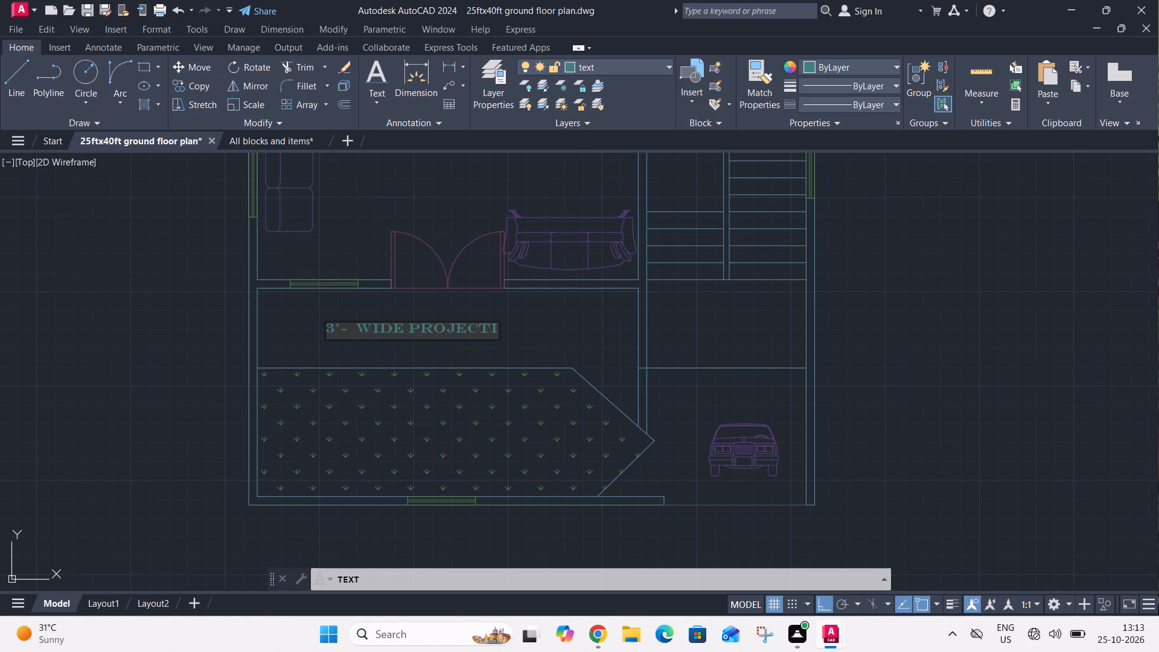
# Label the hatched lawn area 5'-8" WIDE FRONT LAWN.
pyautogui.click(330, 441)
pyautogui.write("5'")
pyautogui.write('-8')
pyautogui.press('Up')
pyautogui.hotkey('shift', '"')
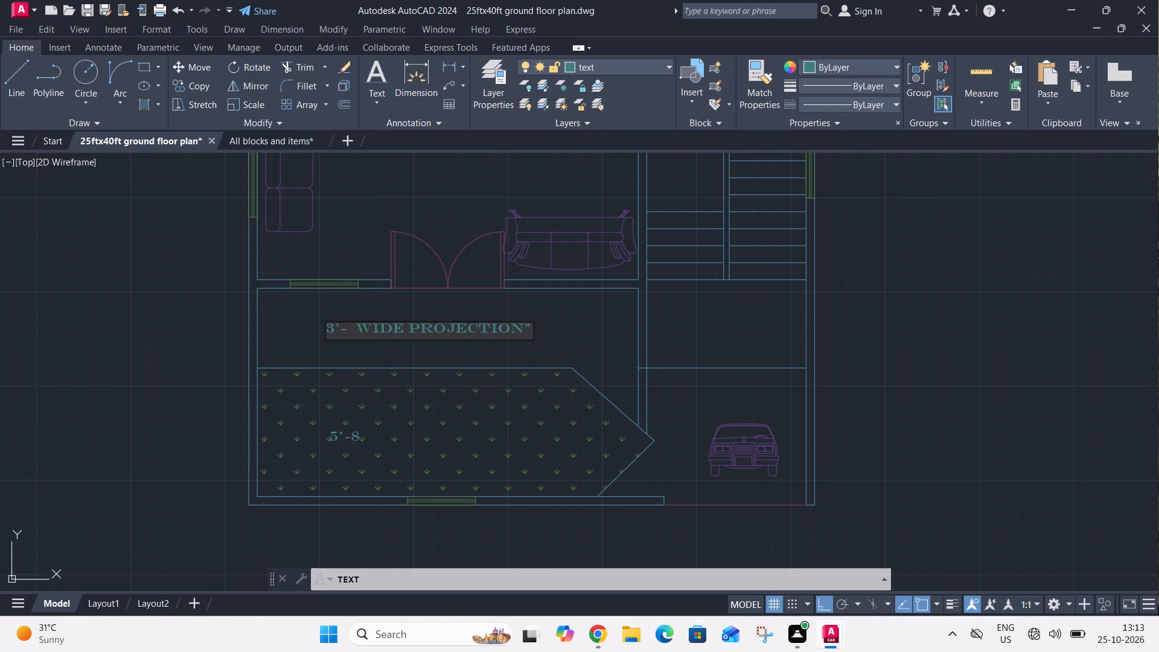
pyautogui.press('BackSpace')
pyautogui.click(363, 439)
pyautogui.click(360, 439)
pyautogui.hotkey('shift', '"')
pyautogui.press('space')
pyautogui.write('wide')
pyautogui.press('space')
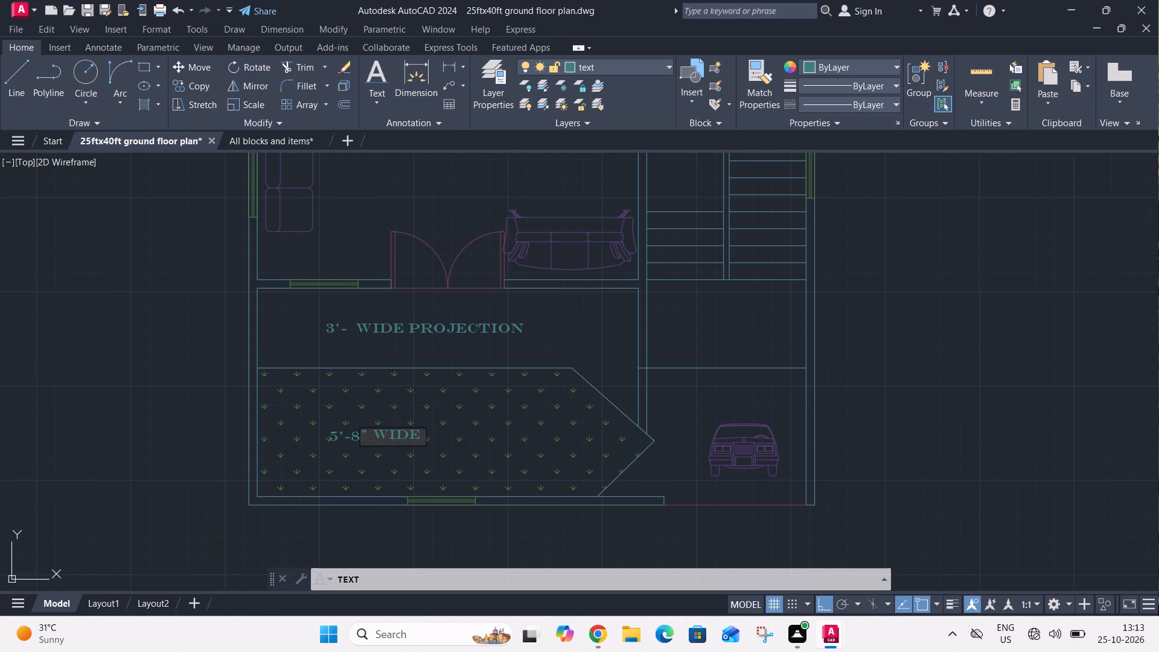
pyautogui.press('space')
pyautogui.write('front lawn')
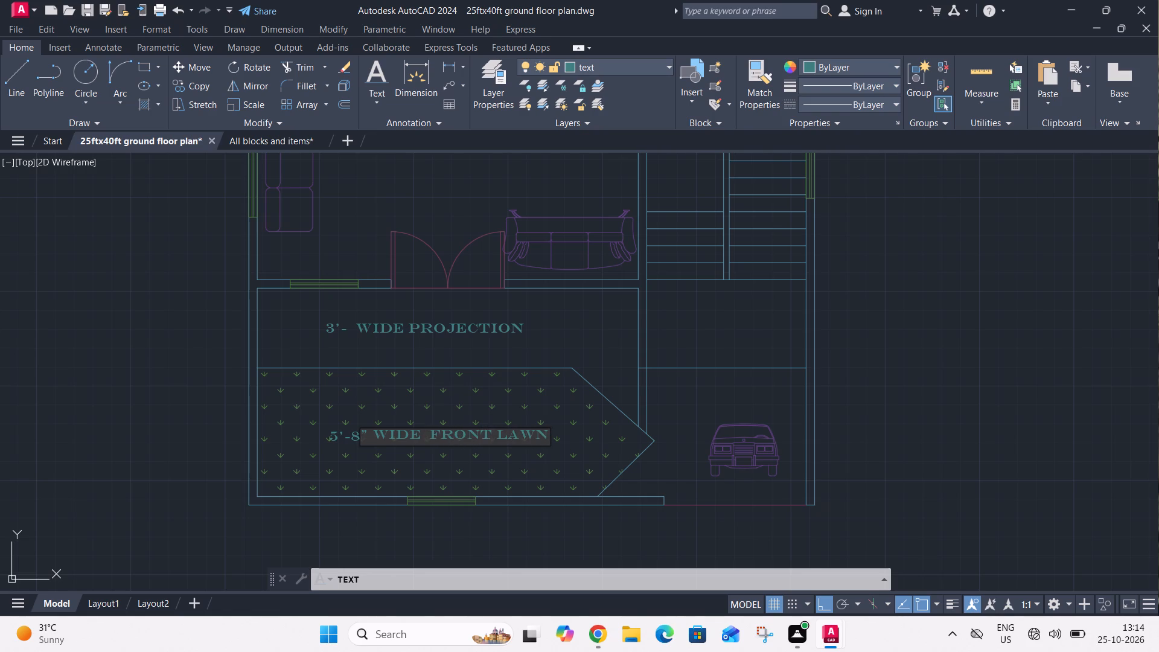
# Place the text label MAIN GATE in the open area between the staircase and the car.
pyautogui.scroll(-2, 409, 437)
pyautogui.scroll(3, 519, 401)
pyautogui.click(520, 408)
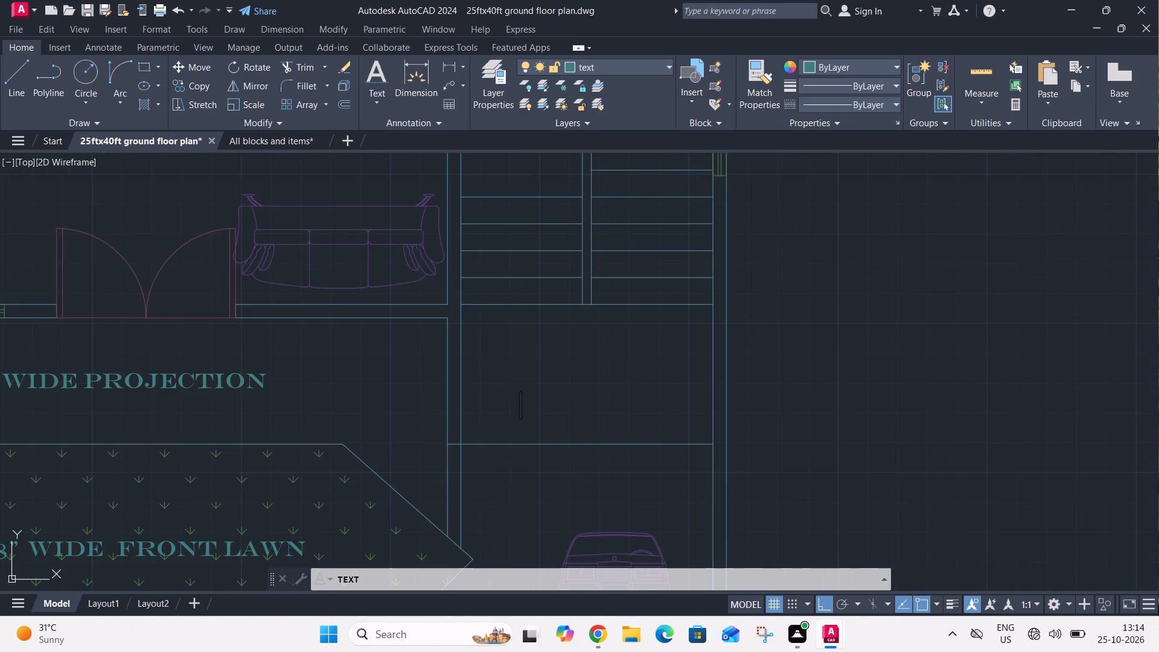
pyautogui.write('main gate')
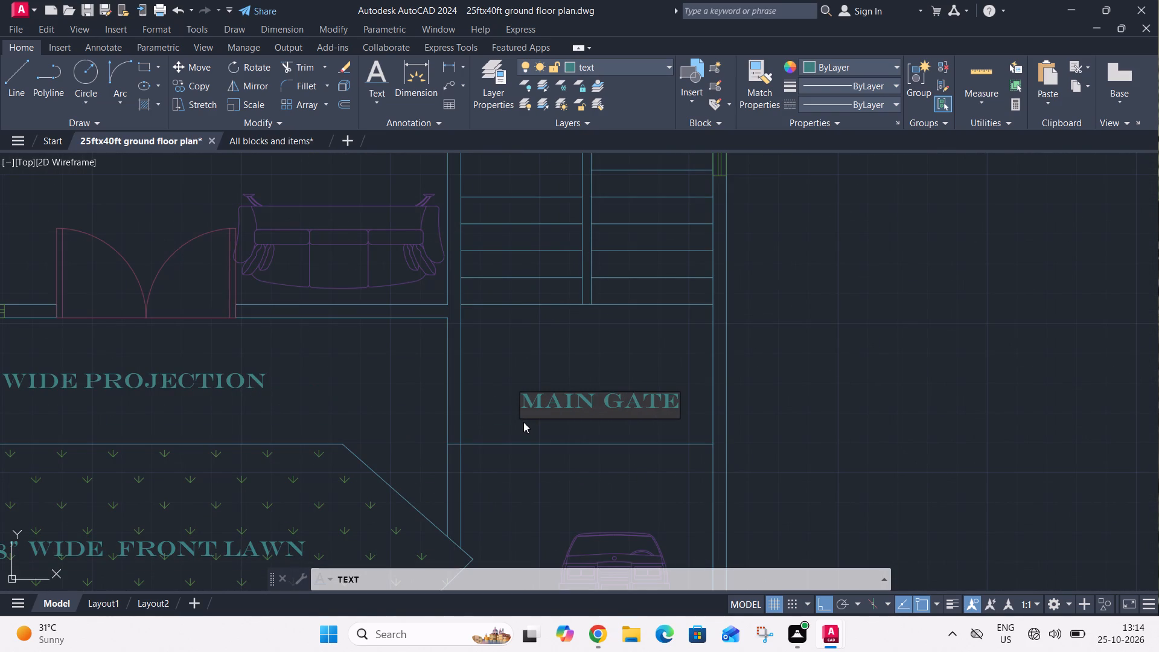
# Label the room with the stove and sink KITCHEN, with 7'-4"X8'-6" on a second line.
pyautogui.scroll(-1, 530, 435)
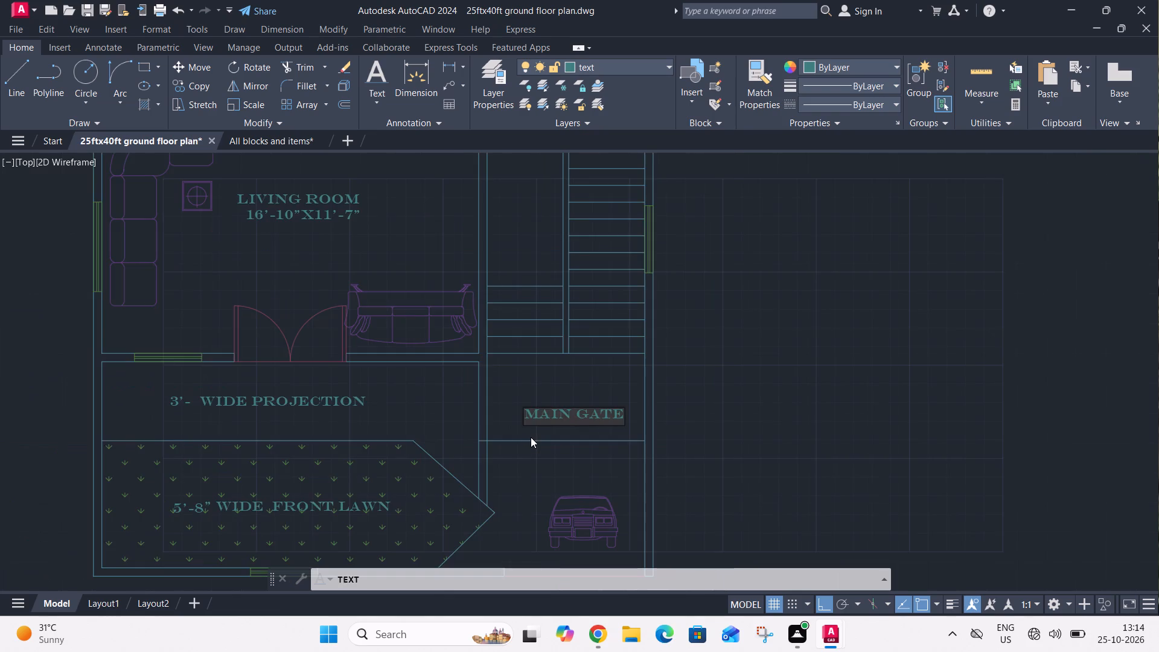
pyautogui.scroll(-2, 534, 421)
pyautogui.moveTo(534, 345); pyautogui.dragTo(511, 464, button='middle')
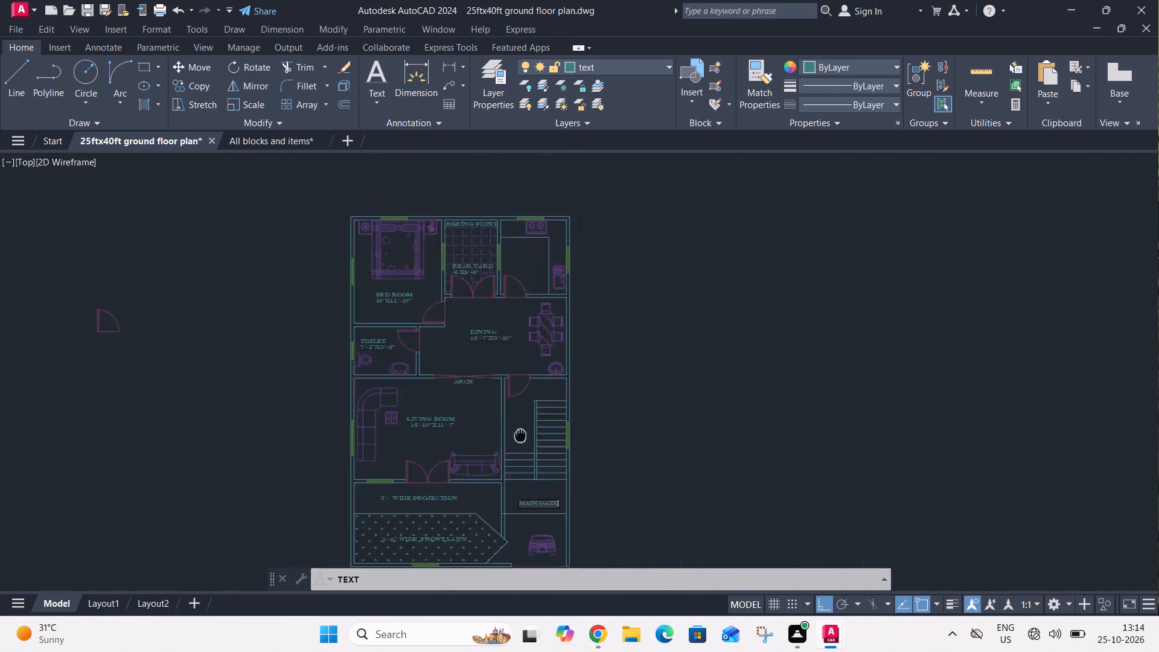
pyautogui.moveTo(511, 464); pyautogui.dragTo(501, 483, button='middle')
pyautogui.scroll(3, 494, 312)
pyautogui.click(484, 316)
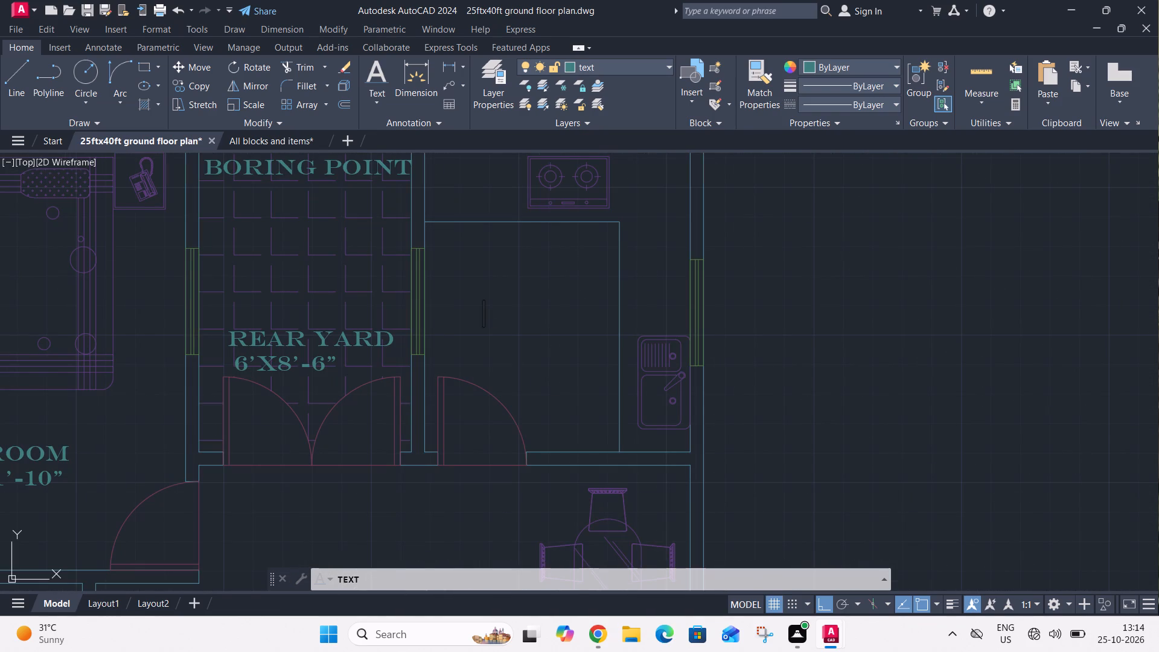
pyautogui.write('kirche')
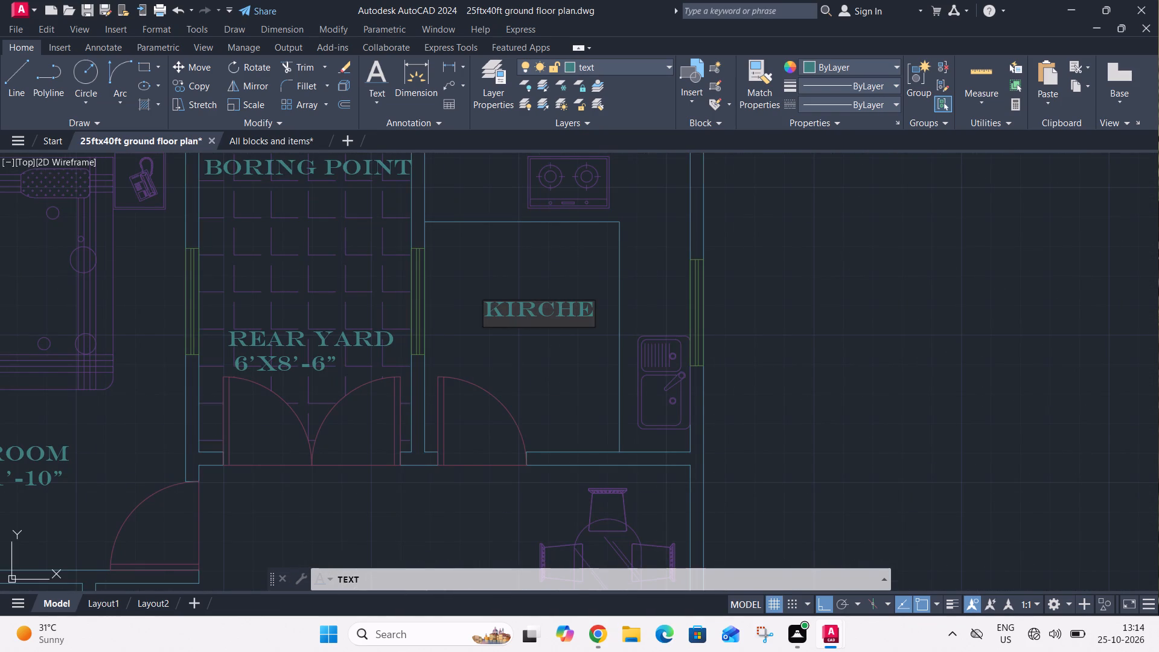
pyautogui.press('BackSpace')
pyautogui.press('BackSpace')
pyautogui.press('BackSpace')
pyautogui.press('BackSpace')
pyautogui.press('BackSpace')
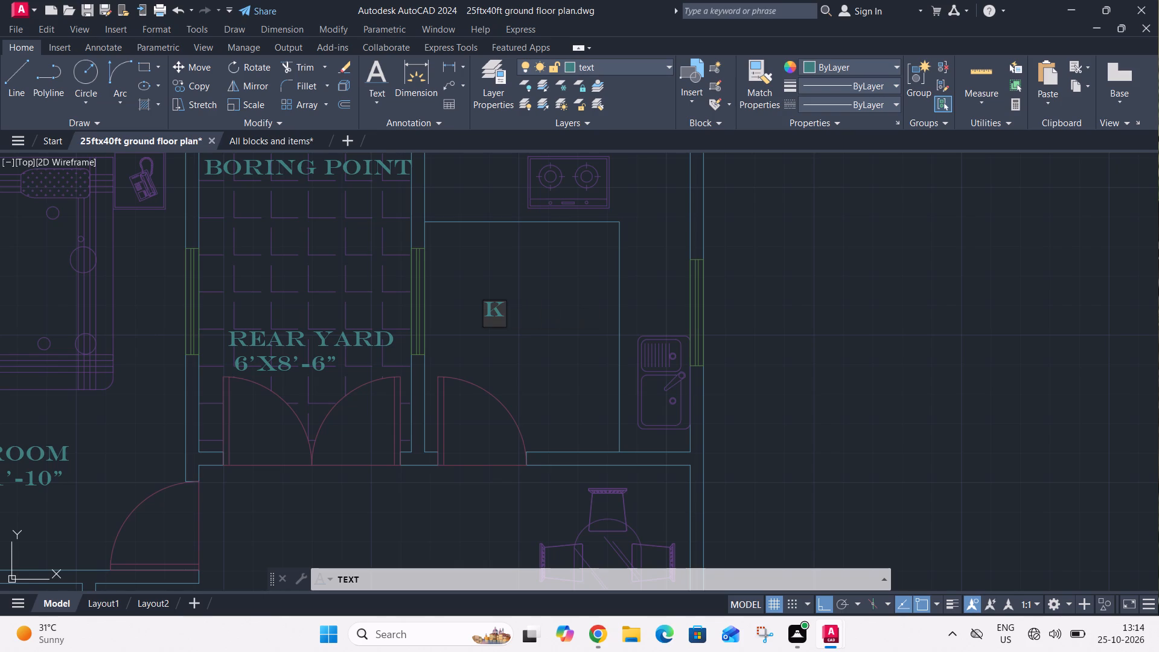
pyautogui.press('BackSpace')
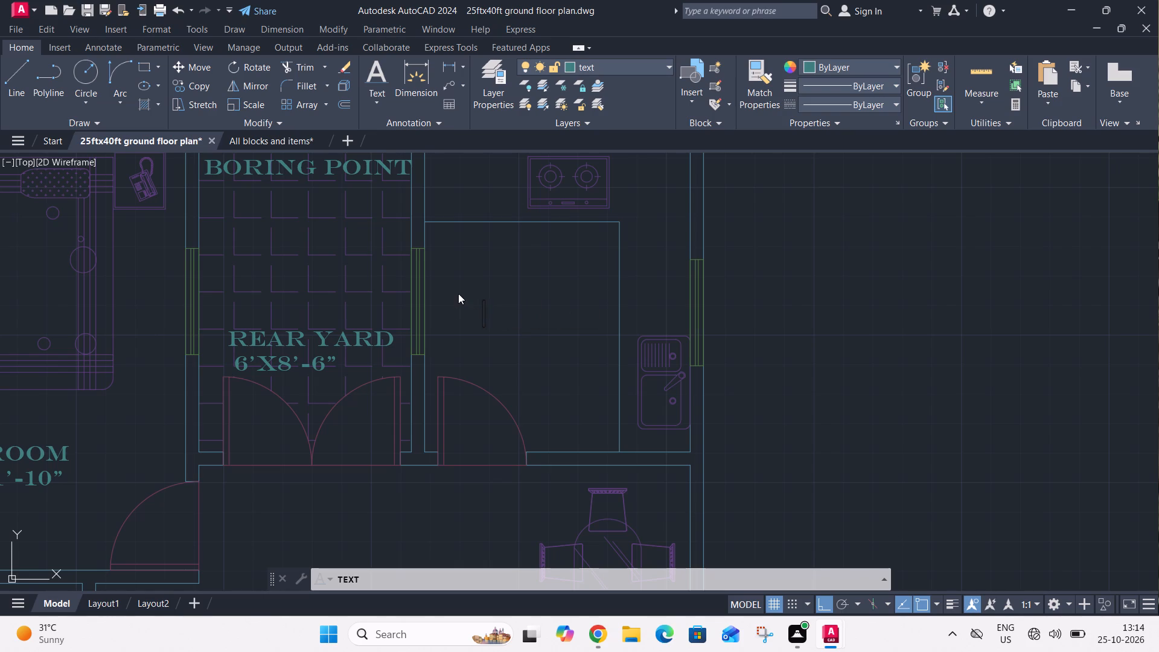
pyautogui.click(458, 293)
pyautogui.write('kir')
pyautogui.press('BackSpace')
pyautogui.write('tche')
pyautogui.press('n')
pyautogui.press('Return')
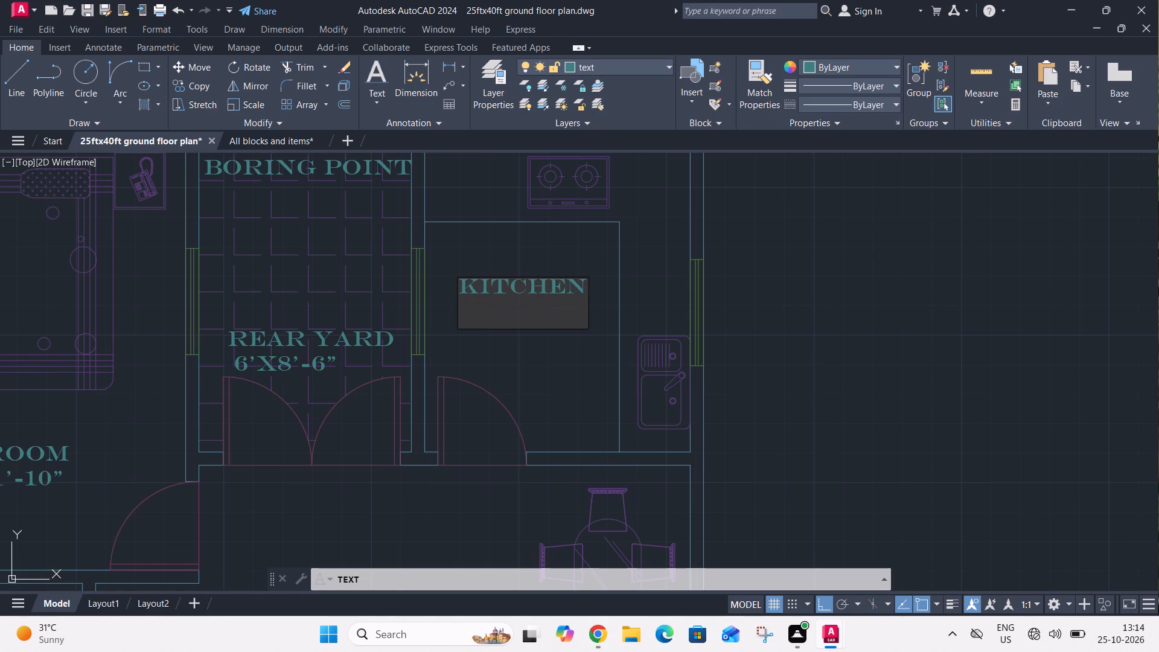
pyautogui.write('7\'-4"x')
pyautogui.write('8\'-6"')
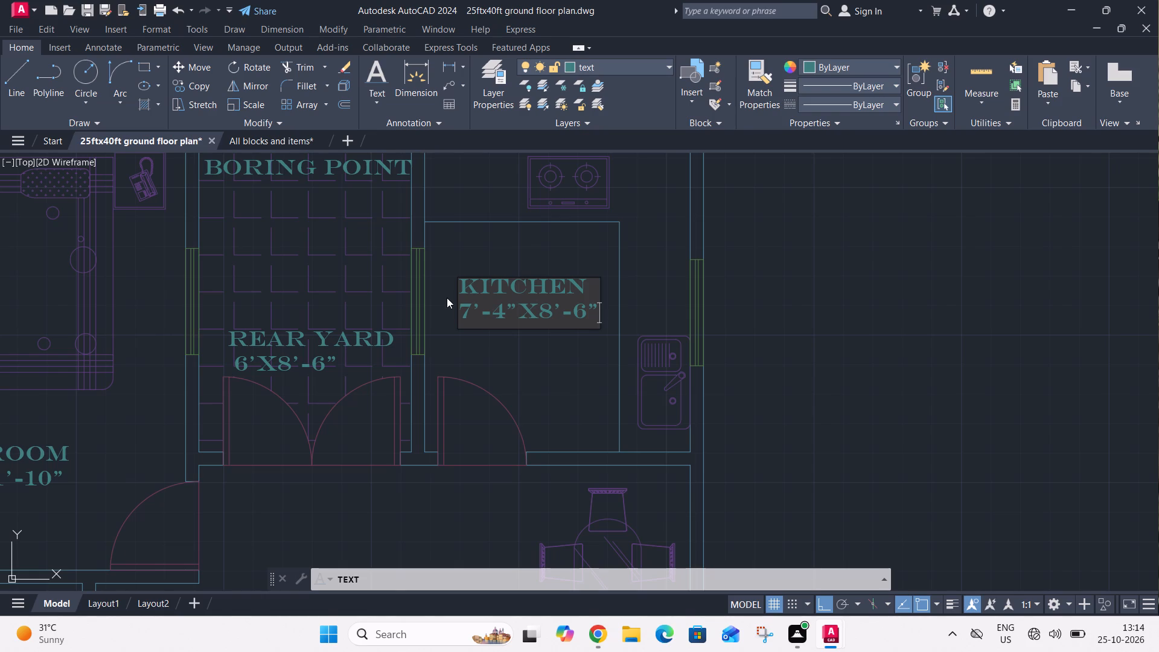
pyautogui.scroll(-1, 413, 326)
pyautogui.scroll(-2, 480, 324)
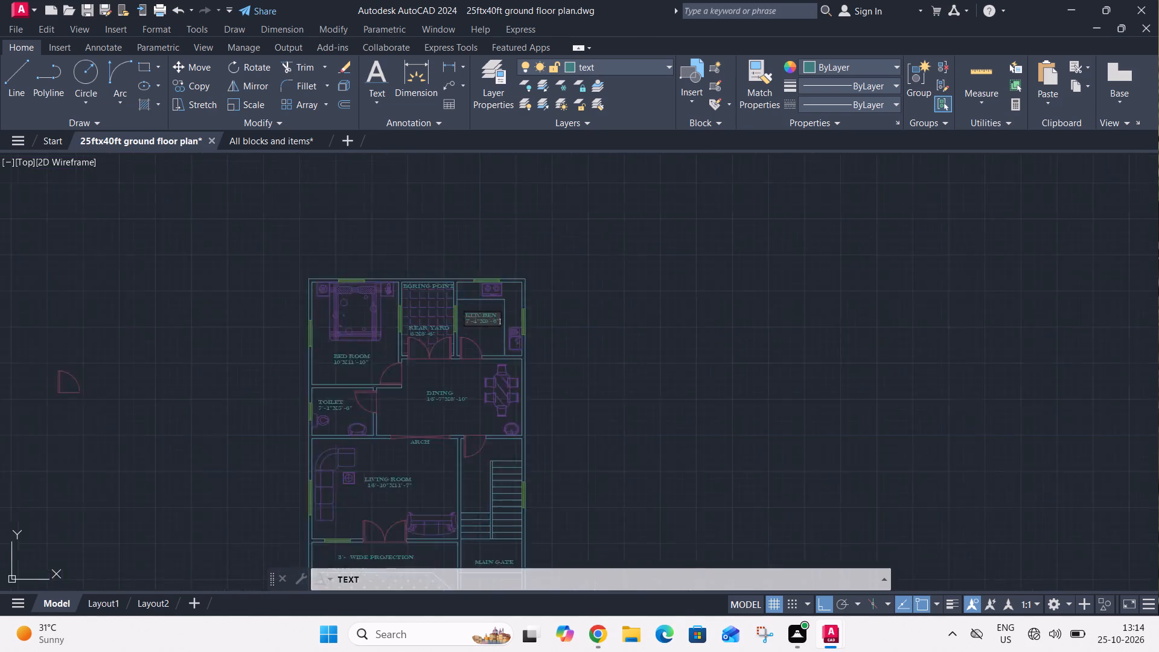
pyautogui.scroll(-1, 481, 324)
pyautogui.click(524, 471)
pyautogui.press('Return')
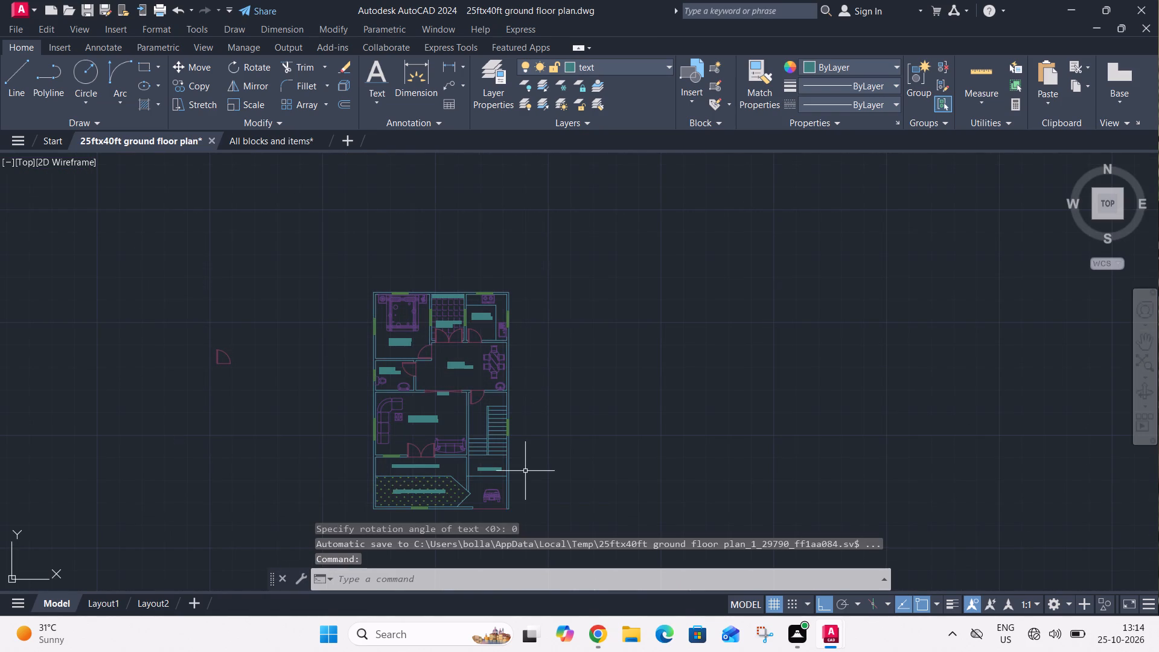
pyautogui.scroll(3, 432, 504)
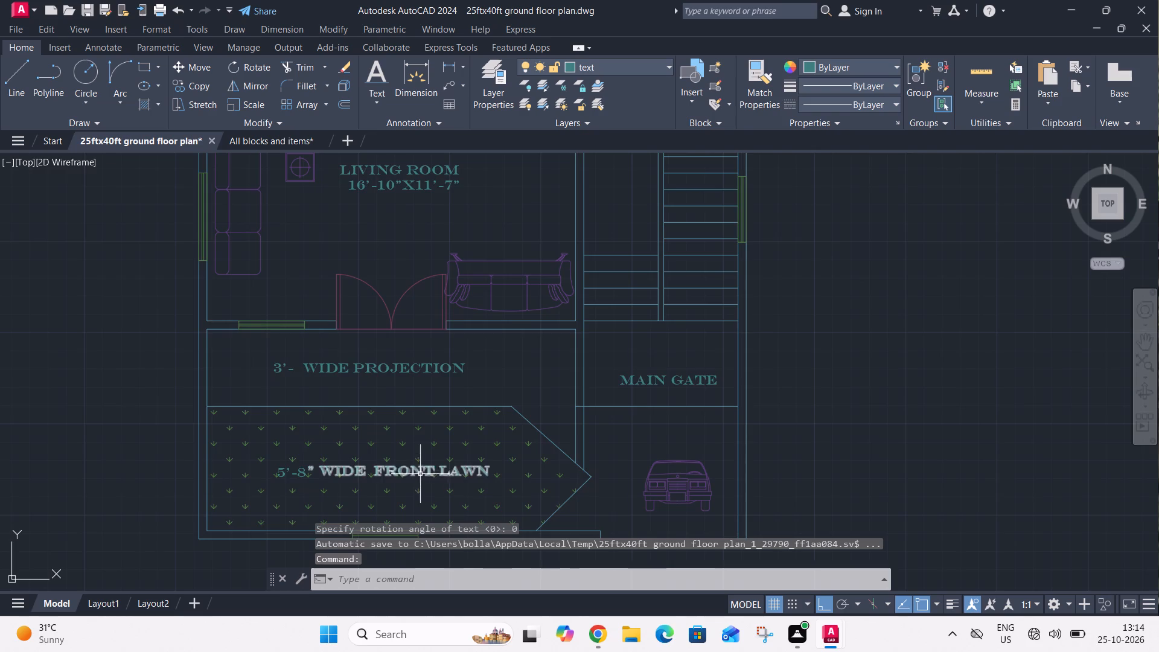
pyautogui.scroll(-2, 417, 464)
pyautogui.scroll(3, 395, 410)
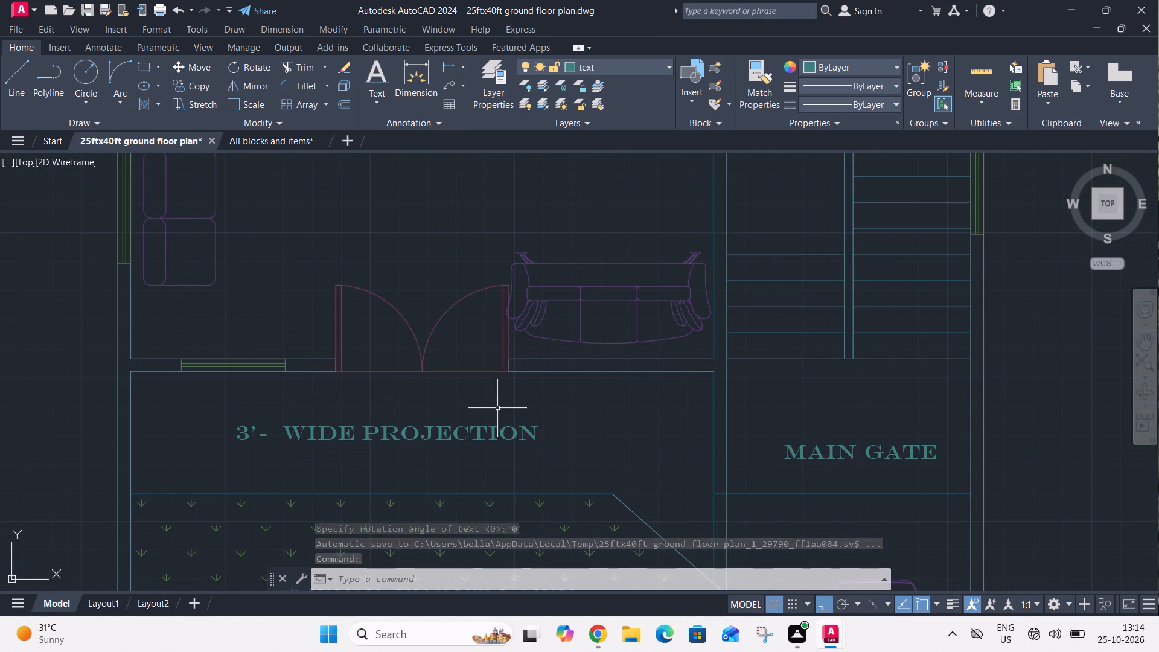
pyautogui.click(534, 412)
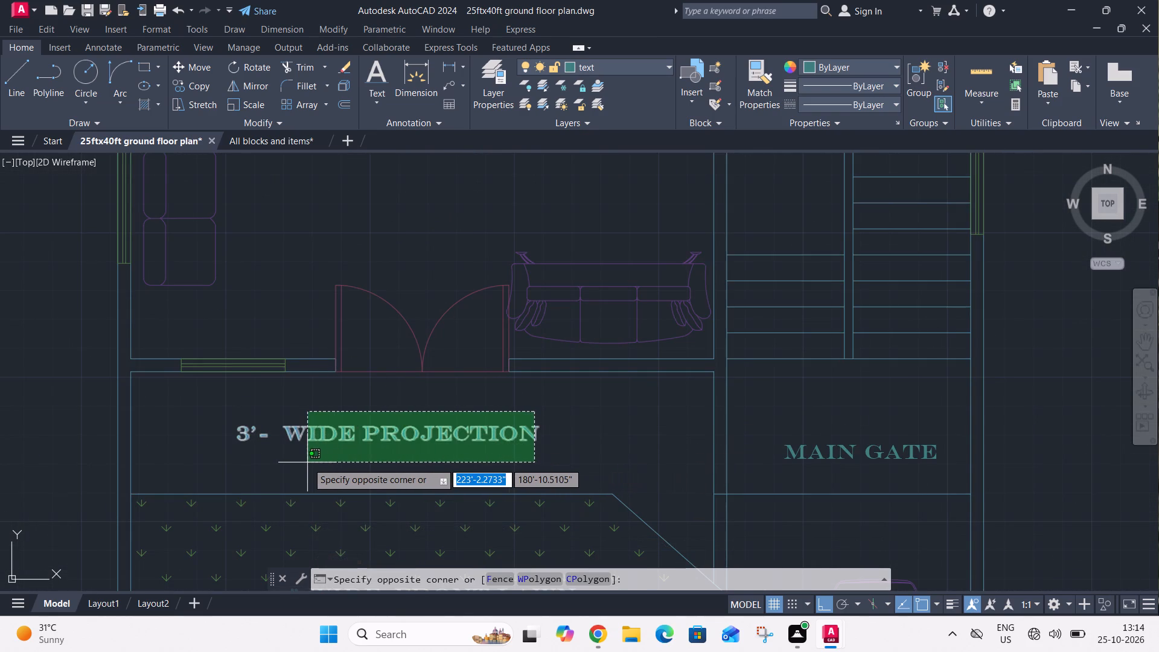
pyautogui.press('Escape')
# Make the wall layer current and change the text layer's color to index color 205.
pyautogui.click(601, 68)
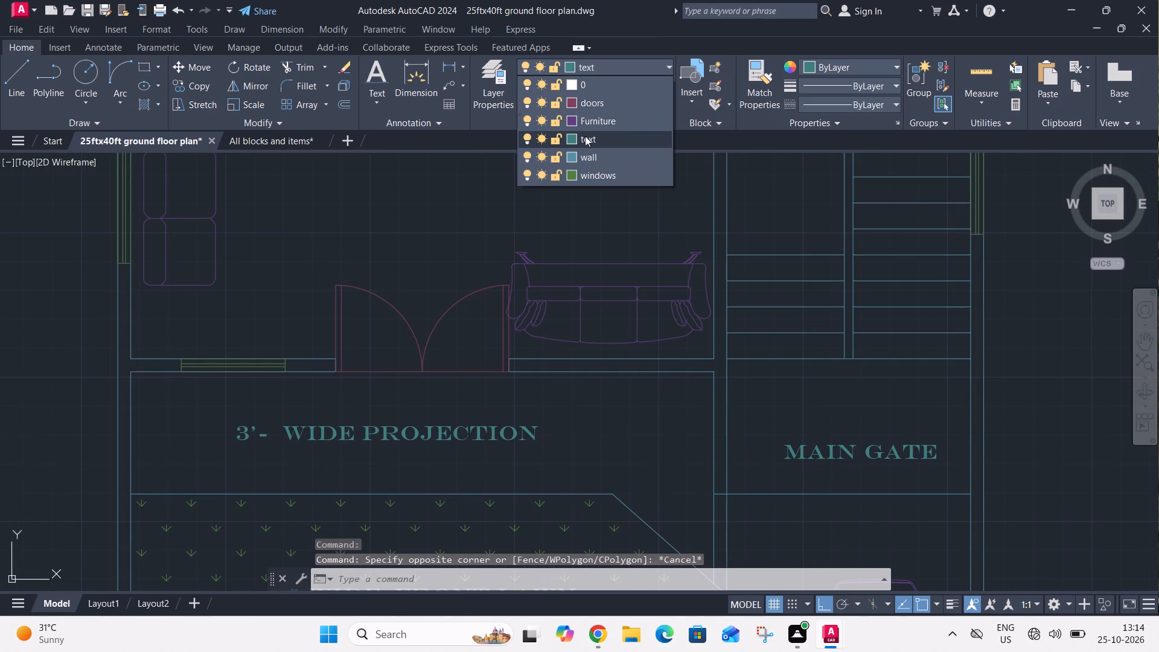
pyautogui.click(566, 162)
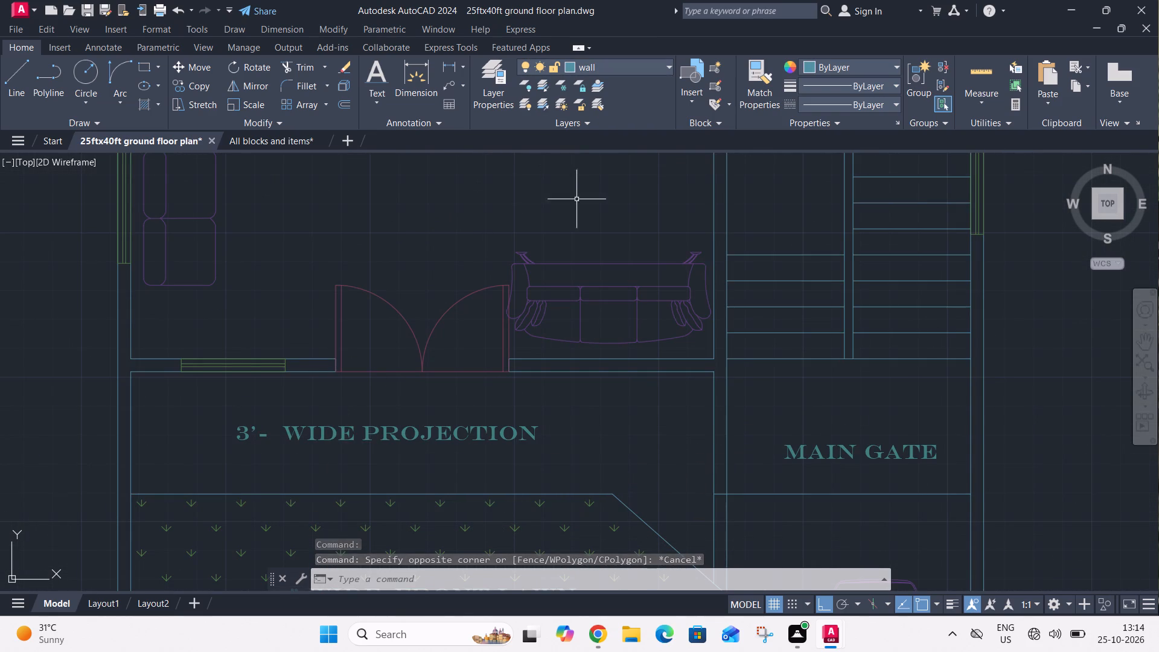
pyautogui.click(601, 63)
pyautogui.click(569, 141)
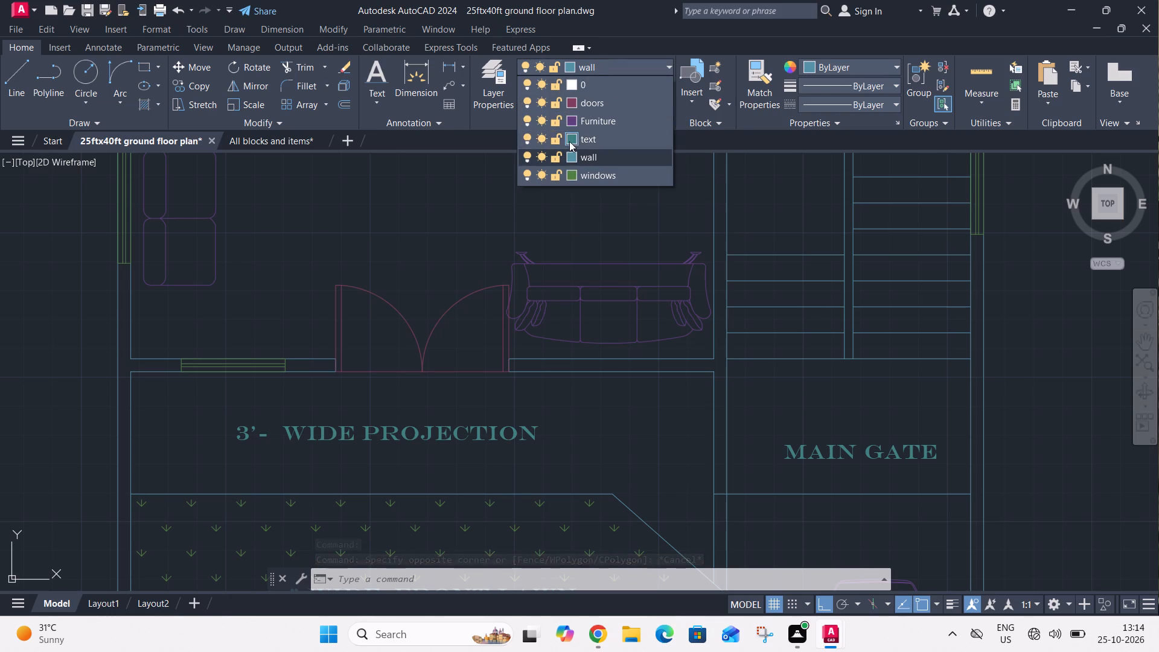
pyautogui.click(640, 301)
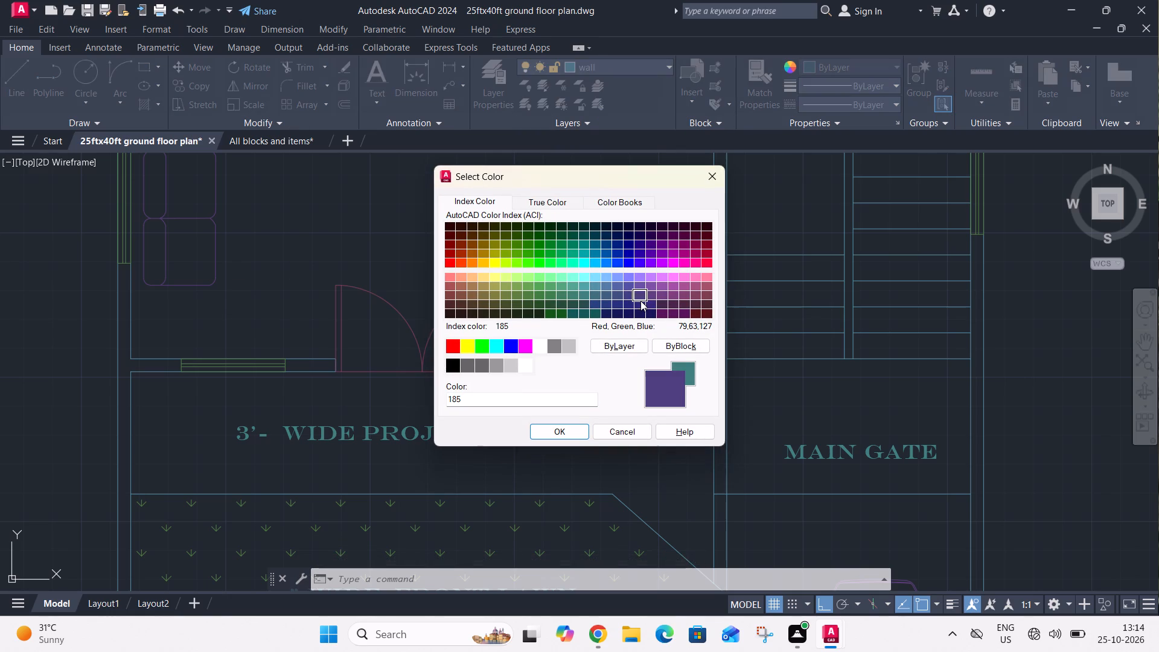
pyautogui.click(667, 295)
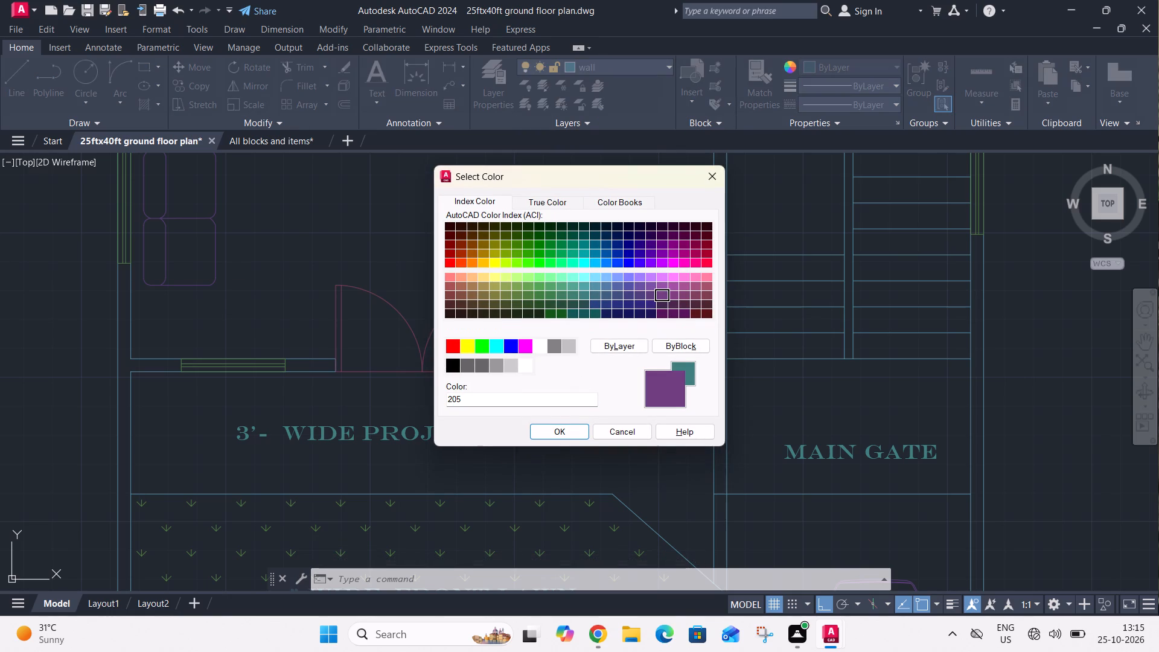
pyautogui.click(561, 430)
# Set the text layer's color to the light green index color 101.
pyautogui.scroll(-3, 551, 397)
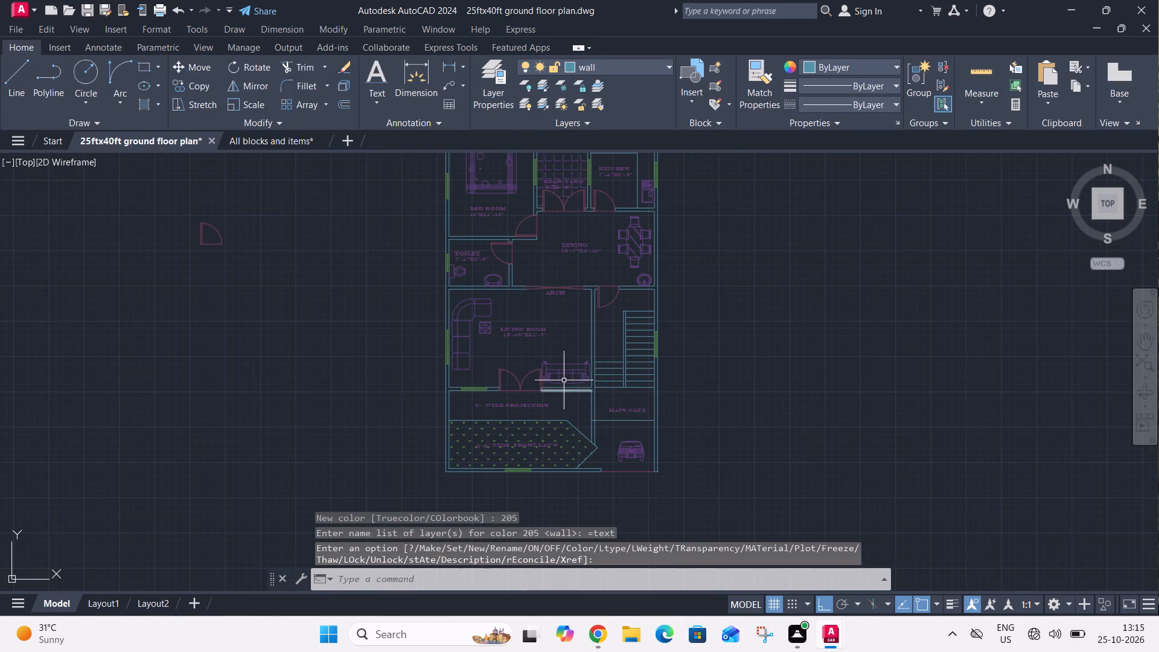
pyautogui.click(605, 65)
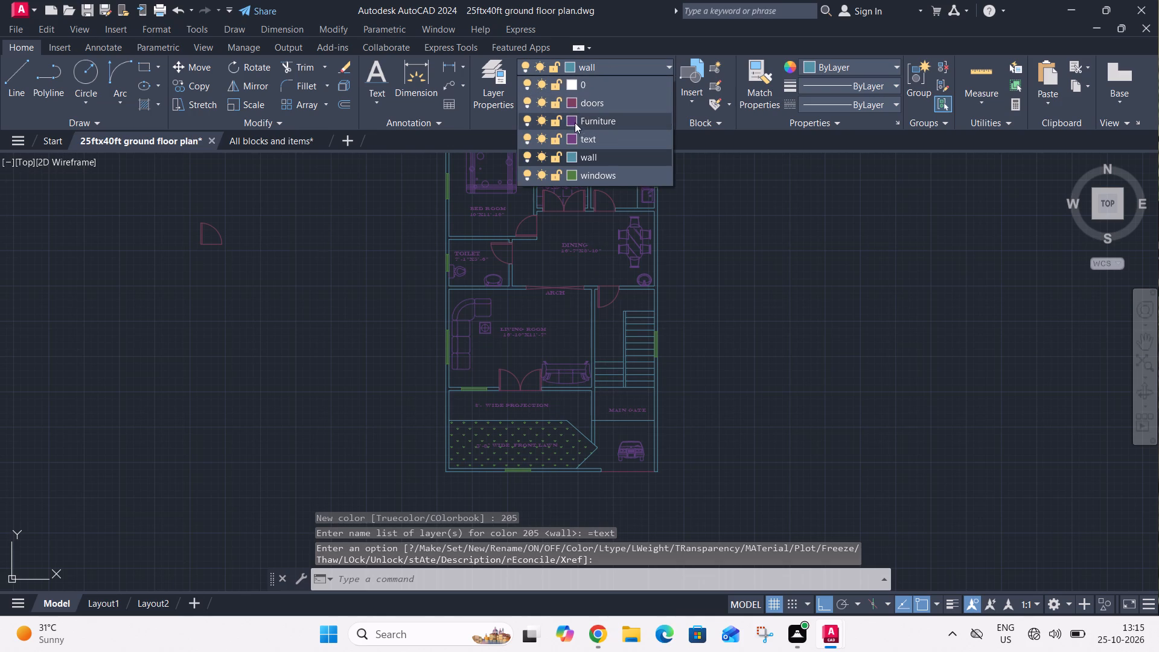
pyautogui.click(571, 127)
pyautogui.click(604, 63)
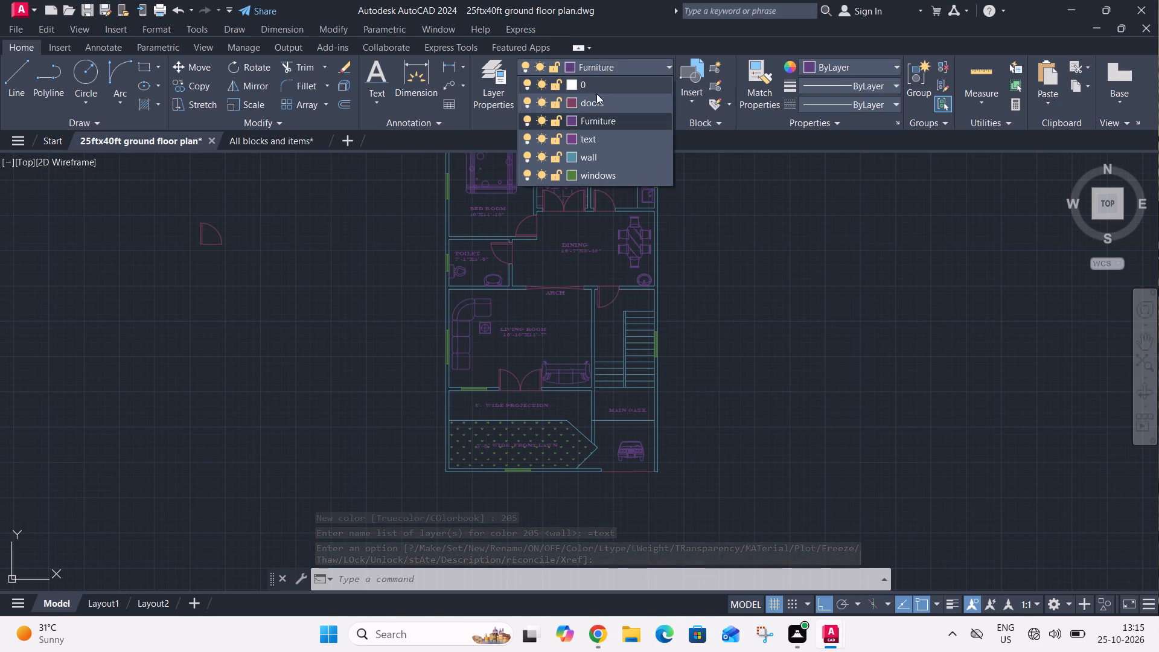
pyautogui.click(569, 135)
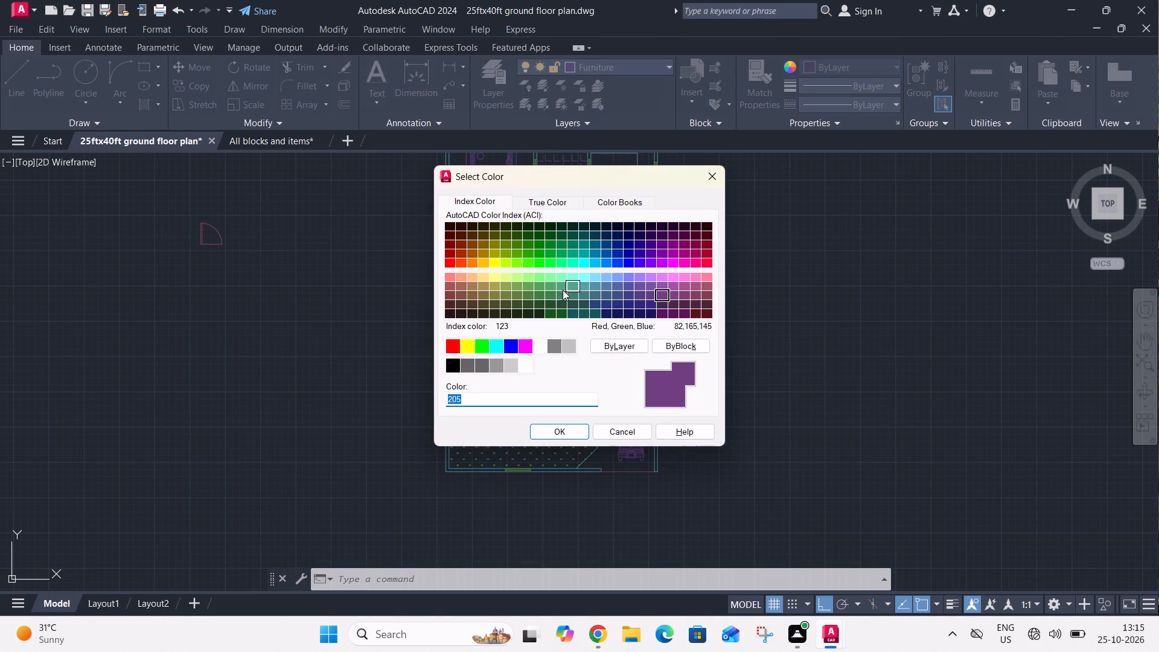
pyautogui.click(551, 275)
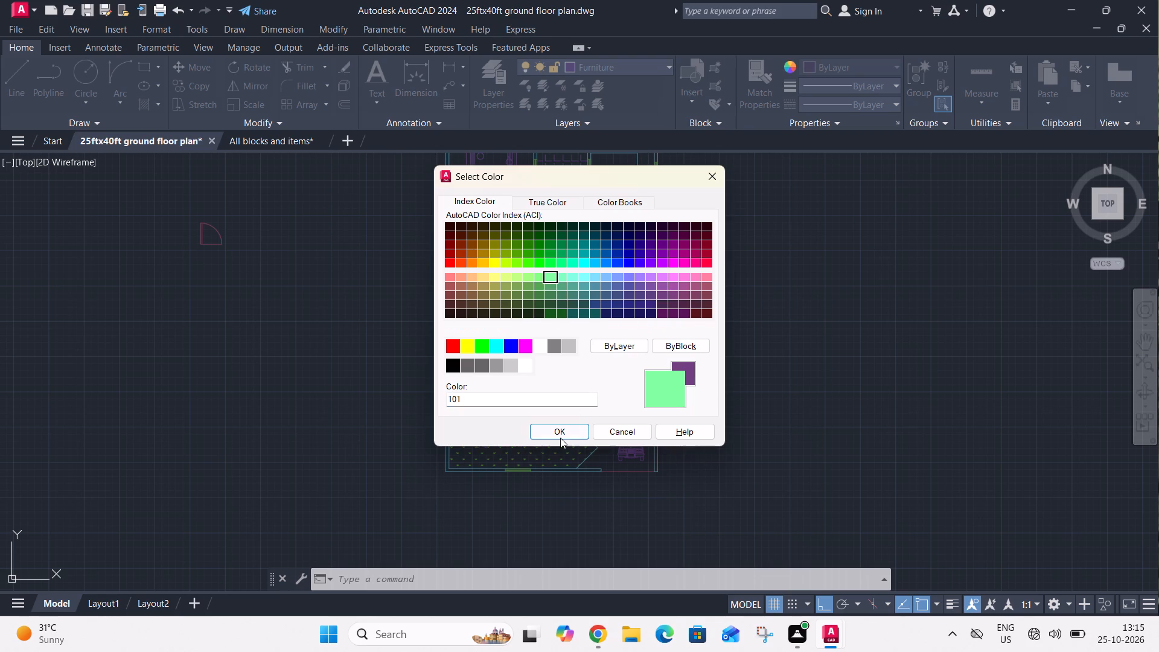
pyautogui.click(560, 438)
# Add a linear dimension for the plan's overall width between its outer rear corners, placed just beyond the rear wall.
pyautogui.scroll(2, 518, 327)
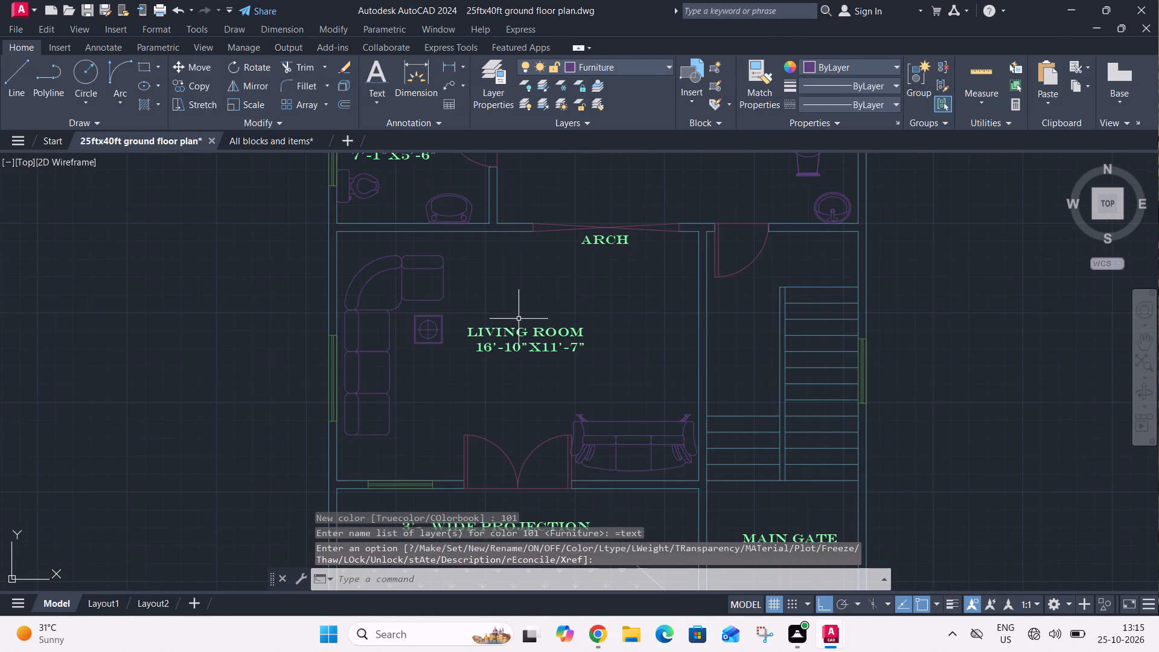
pyautogui.scroll(-2, 514, 312)
pyautogui.moveTo(541, 298); pyautogui.dragTo(386, 377, button='middle')
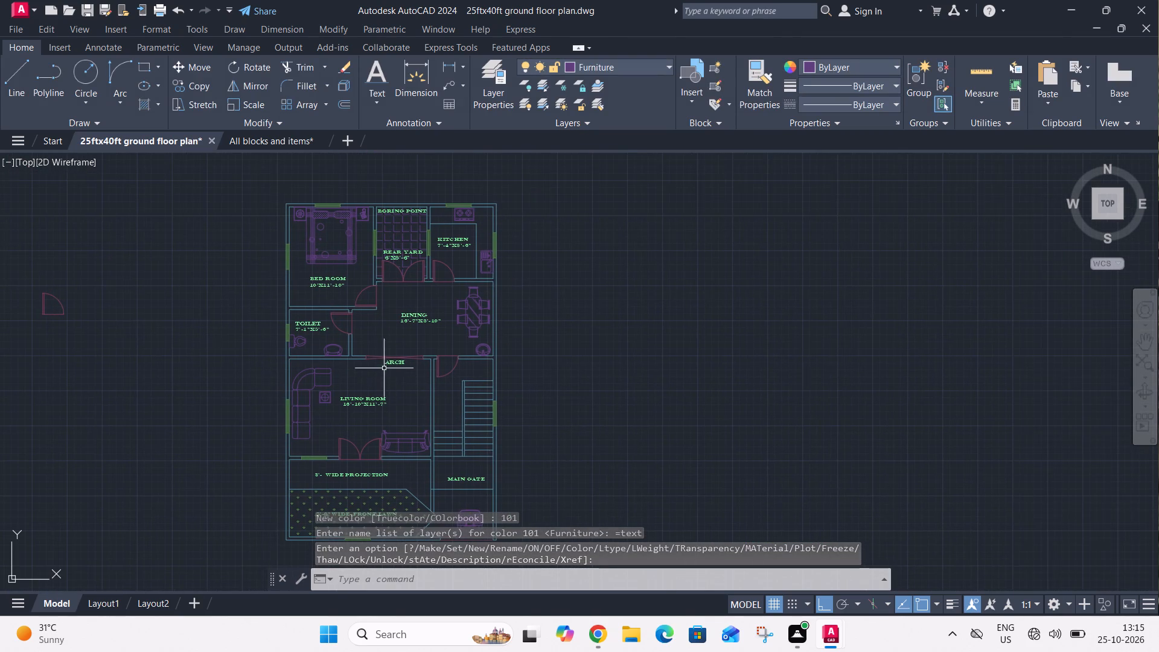
pyautogui.click(442, 63)
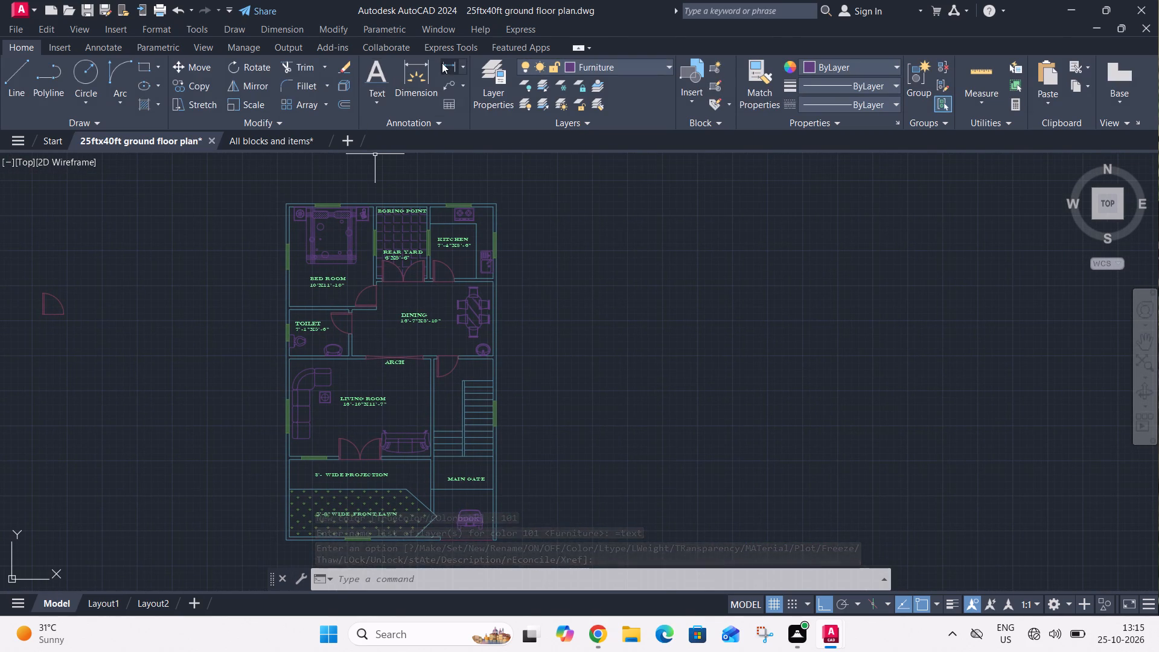
pyautogui.click(286, 203)
pyautogui.click(495, 203)
pyautogui.click(500, 185)
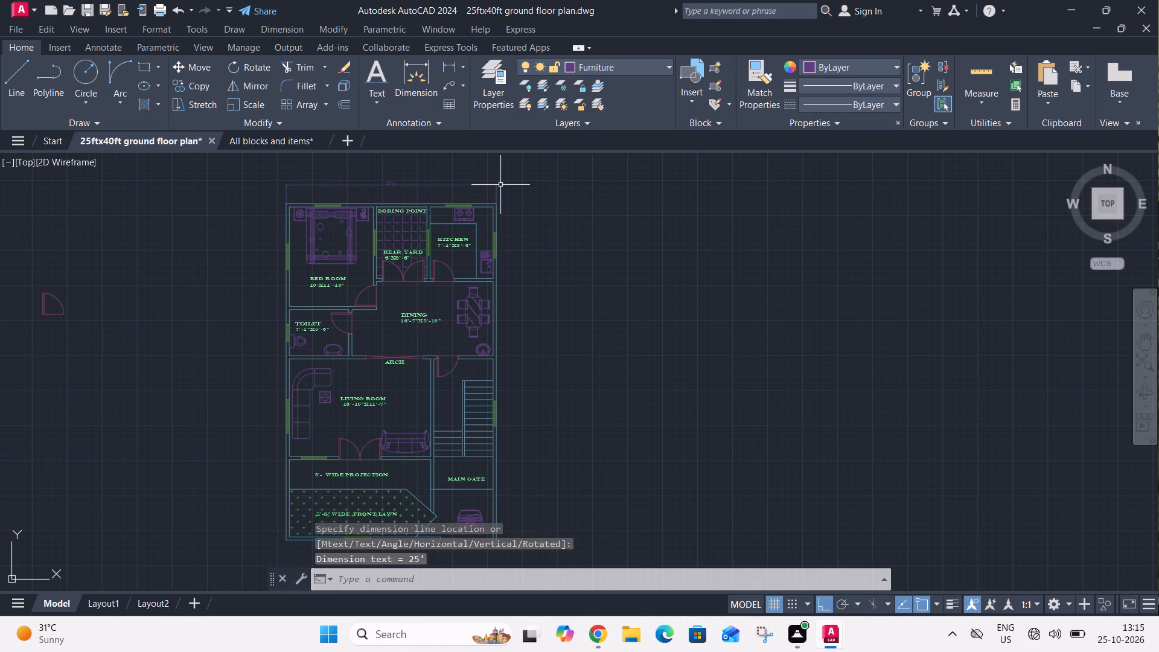
# Make the text layer current and move the overall width dimension onto the text layer.
pyautogui.click(588, 60)
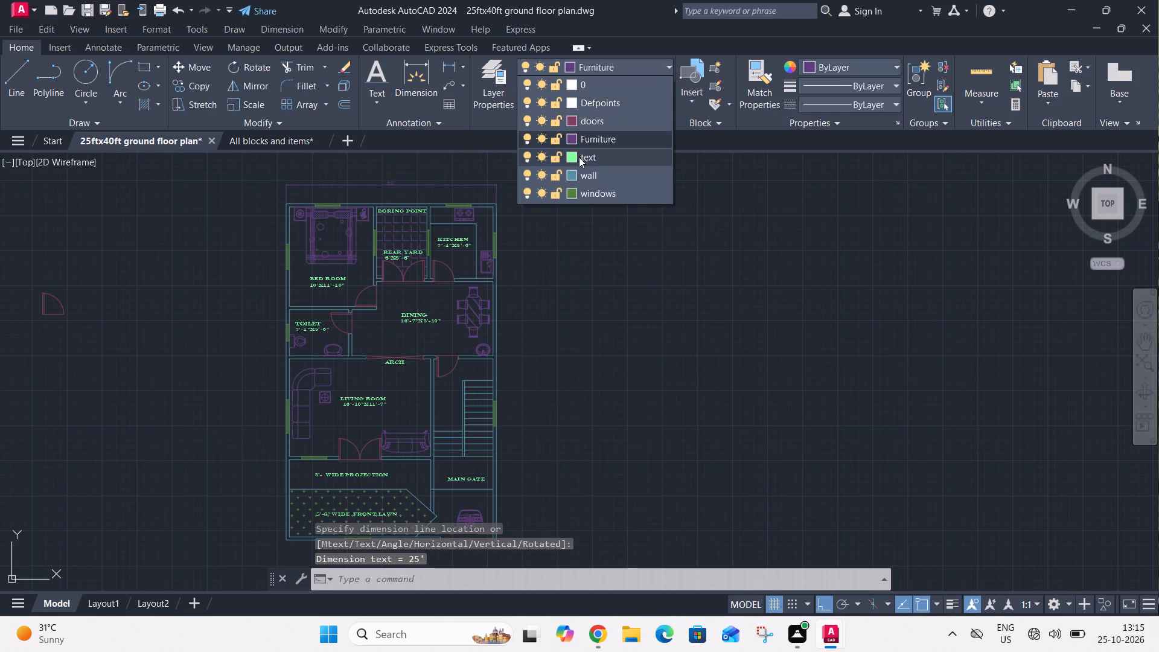
pyautogui.click(579, 157)
pyautogui.moveTo(453, 158); pyautogui.dragTo(450, 165)
pyautogui.click(400, 198)
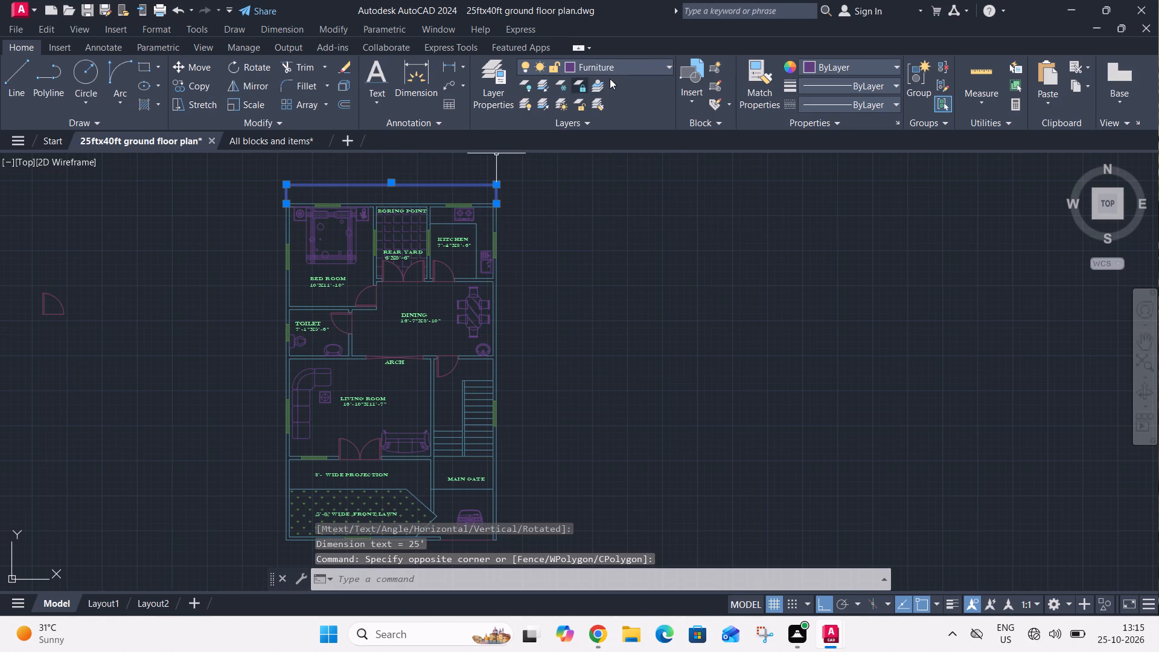
pyautogui.click(617, 67)
pyautogui.click(602, 157)
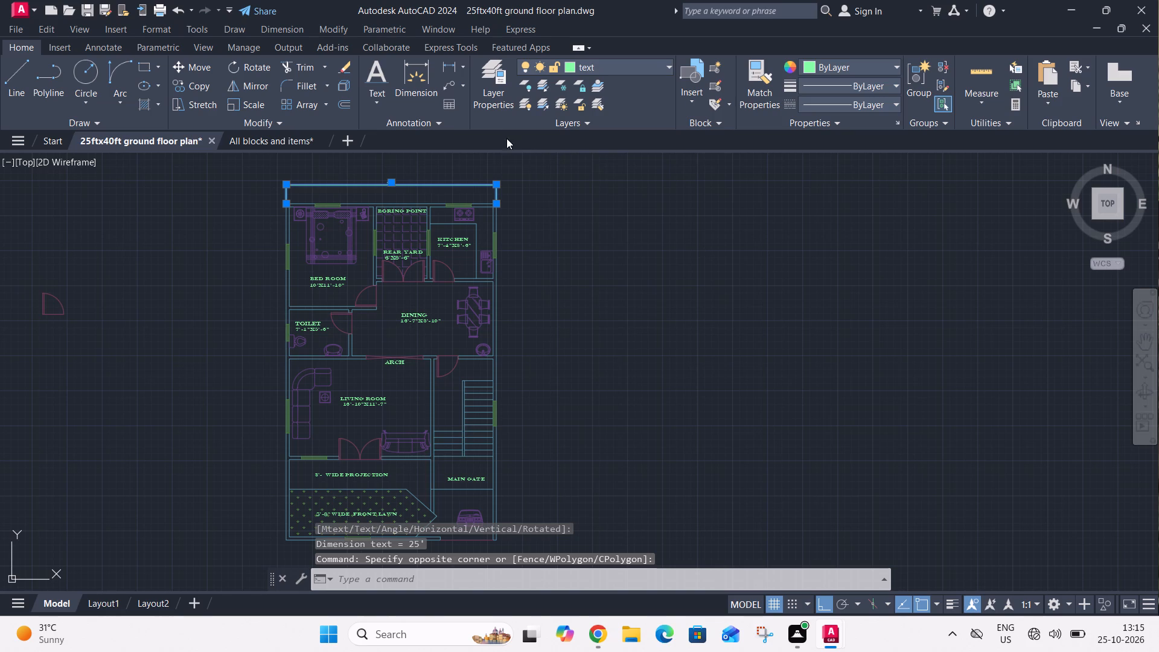
pyautogui.press('Escape')
# Add a linear dimension for the plan's overall depth between its outer corners, placed outside the staircase-side wall.
pyautogui.click(448, 62)
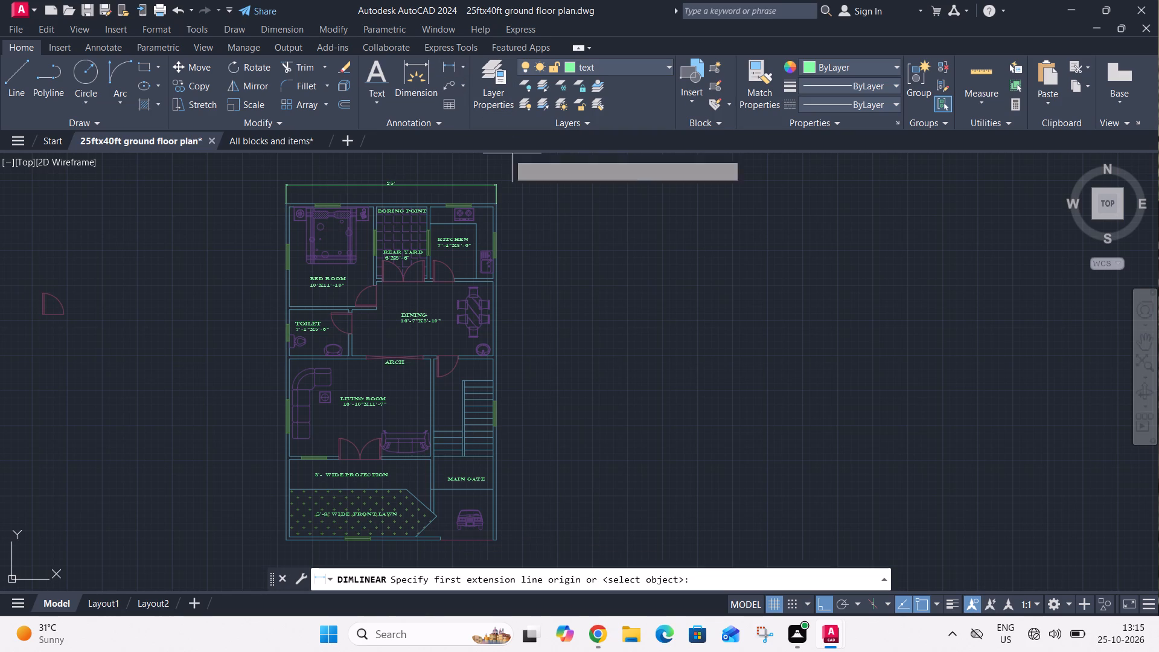
pyautogui.click(500, 204)
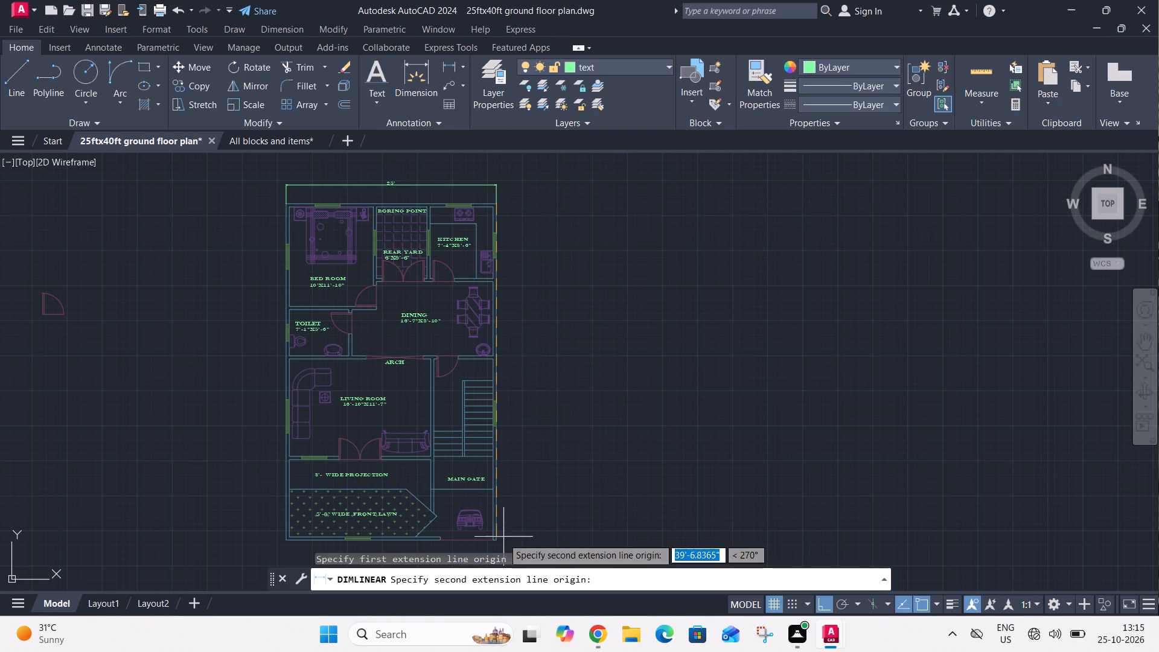
pyautogui.click(499, 542)
pyautogui.click(538, 542)
pyautogui.press('Escape')
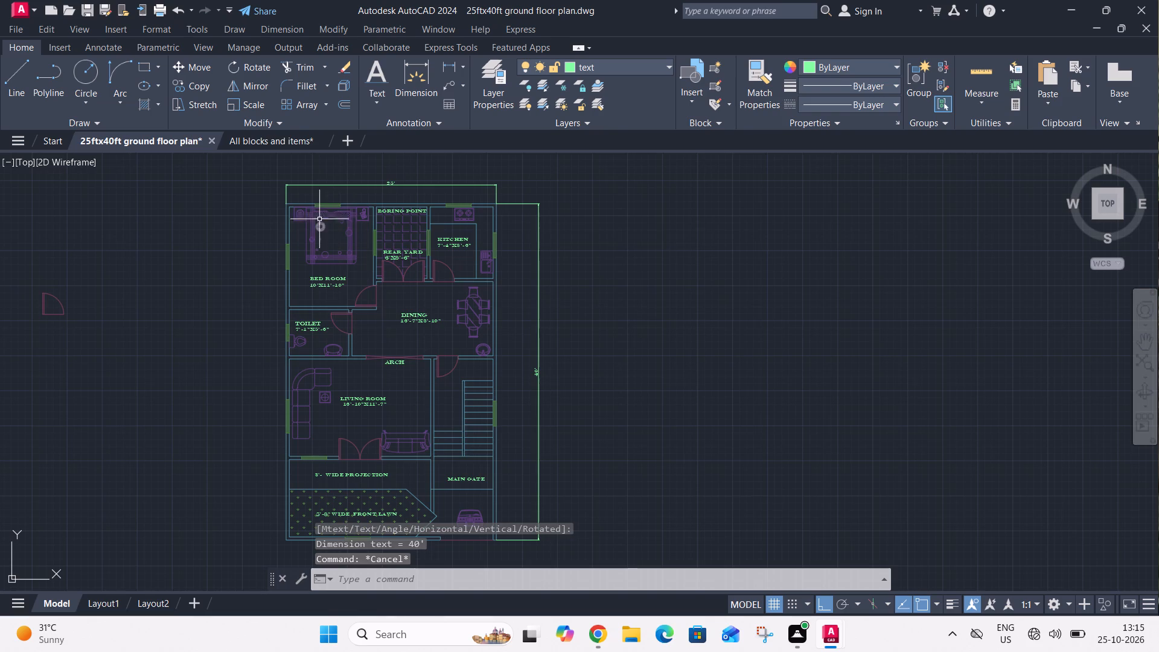
# Delete the existing tile hatch from the rear yard.
pyautogui.scroll(2, 418, 206)
pyautogui.click(397, 251)
pyautogui.click(369, 272)
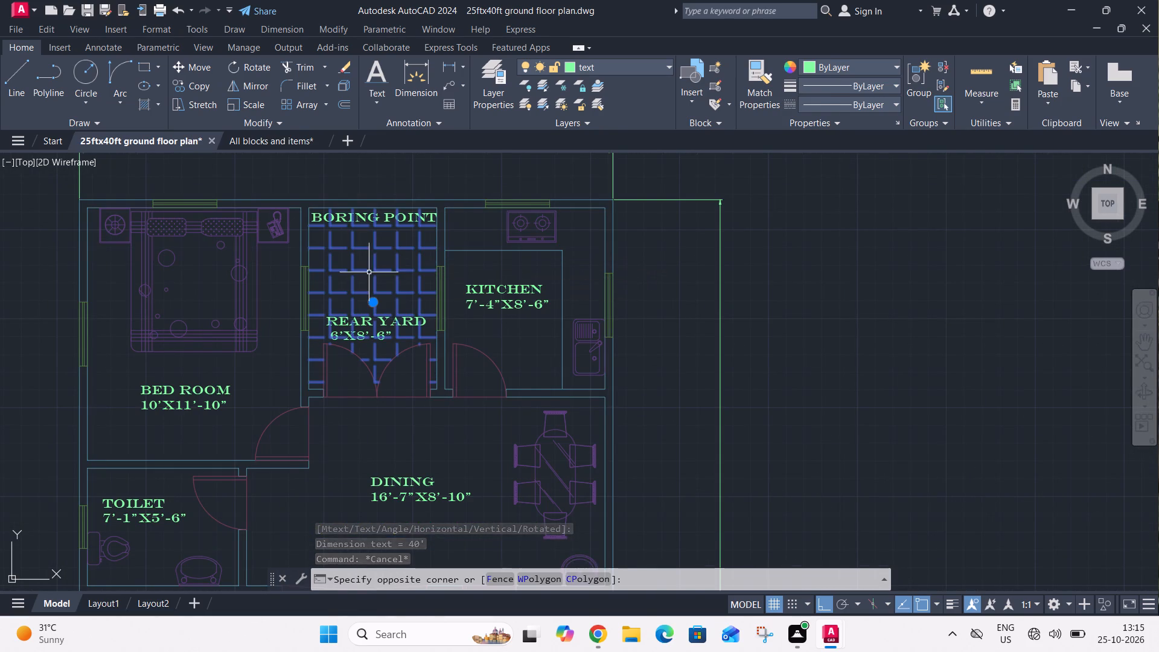
pyautogui.press('Delete')
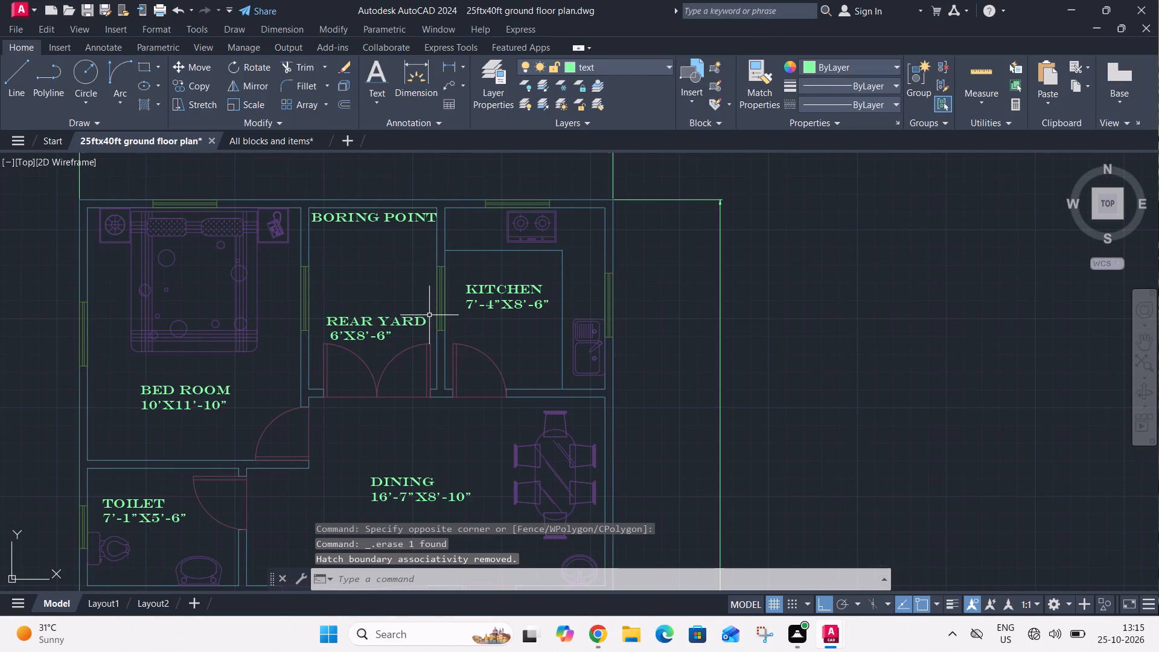
# Make the Furniture layer current, keeping its color at index color 195.
pyautogui.press('l')
pyautogui.press('space')
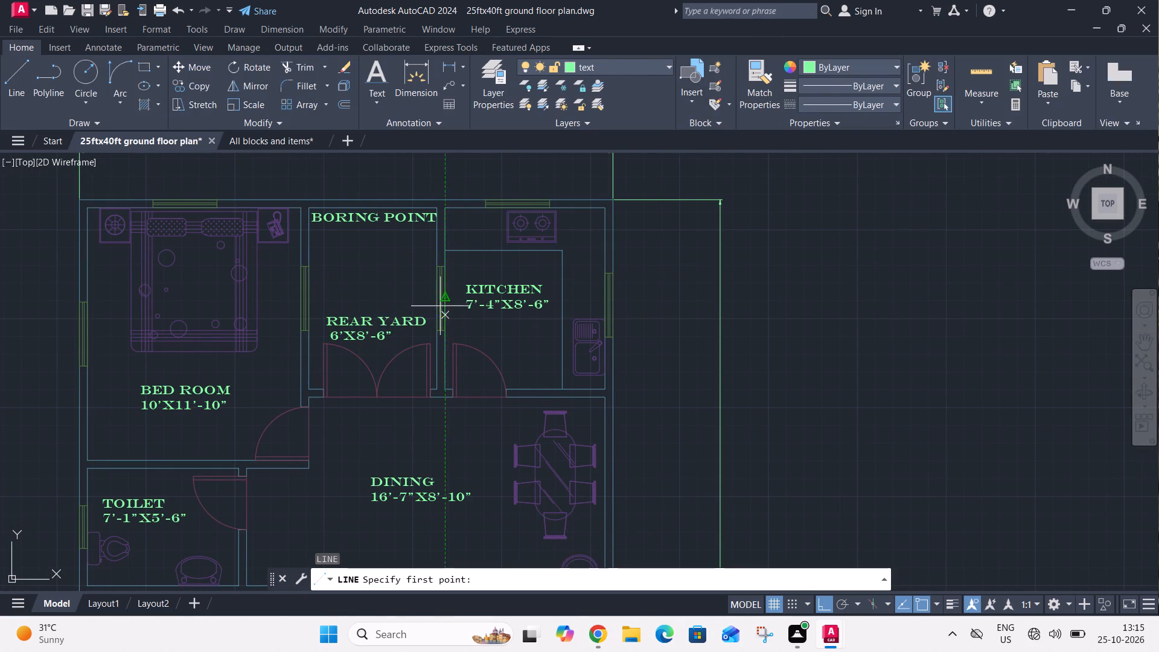
pyautogui.click(598, 66)
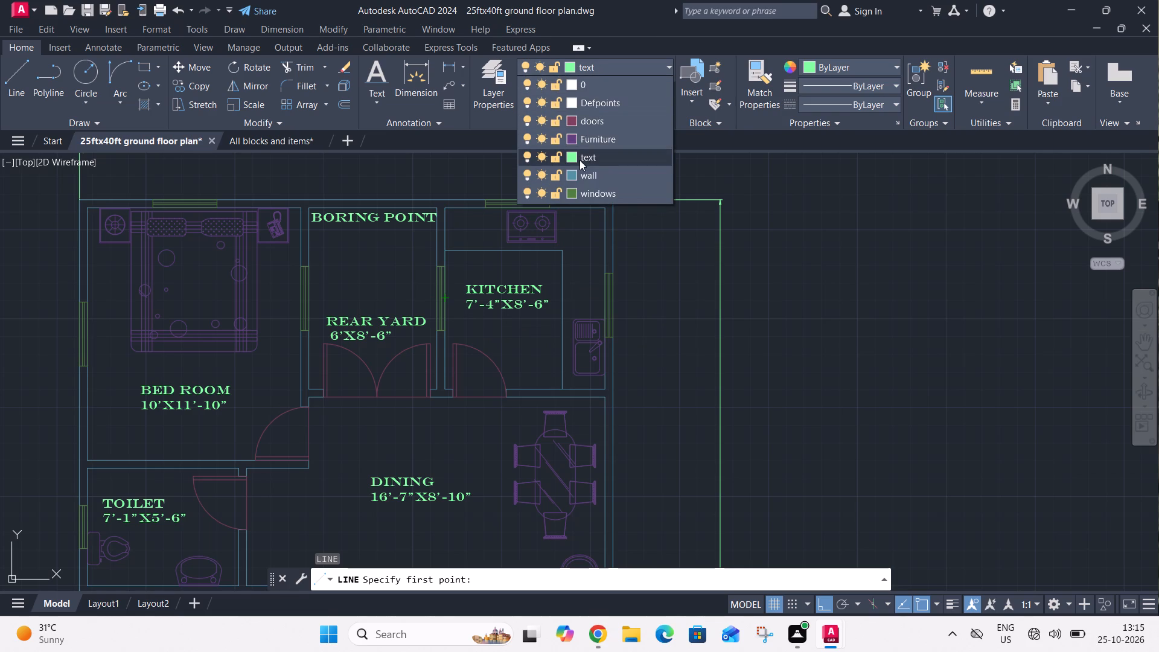
pyautogui.click(573, 142)
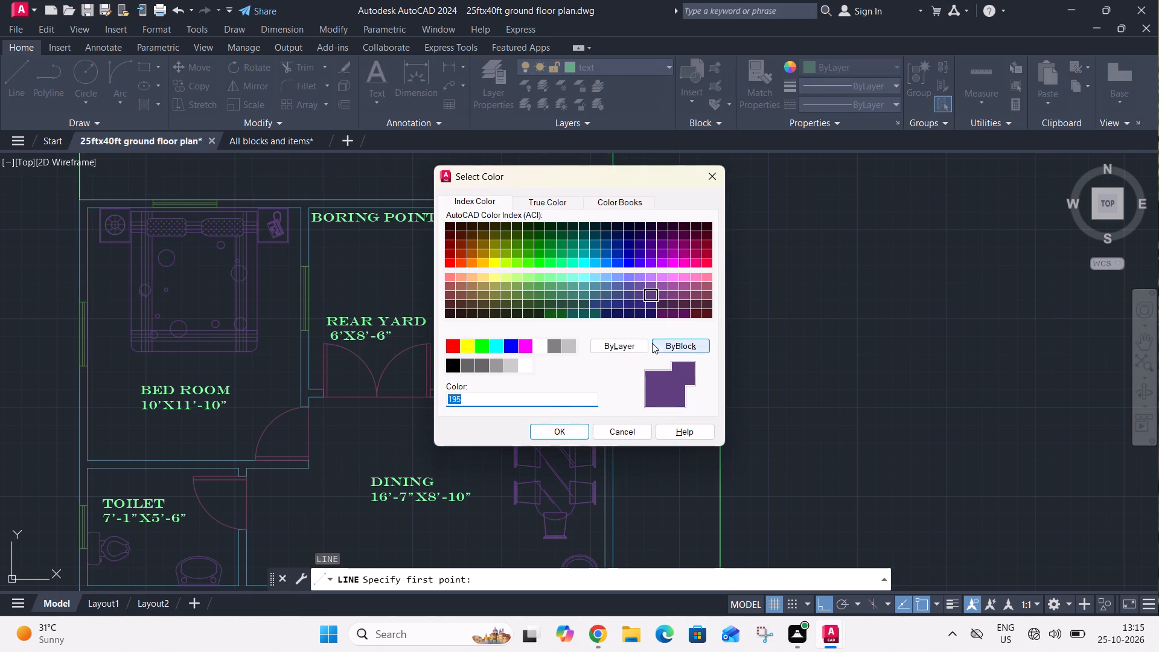
pyautogui.click(549, 425)
pyautogui.click(628, 68)
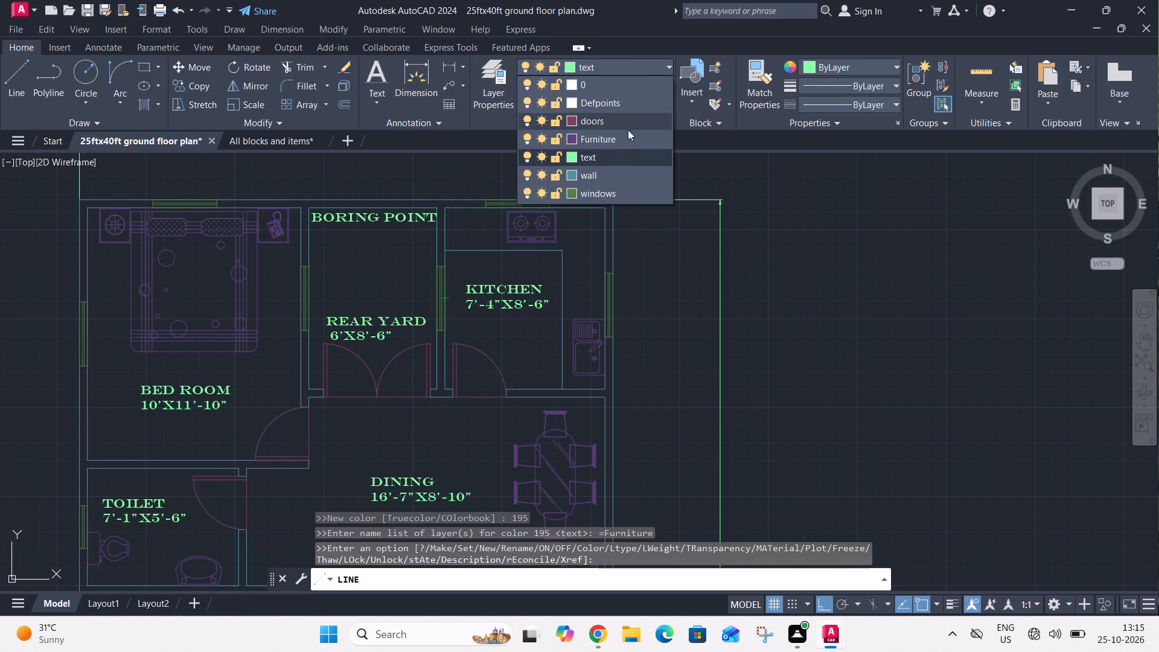
pyautogui.click(625, 142)
# Draw a horizontal line across the rear yard between the lower ends of its two side windows.
pyautogui.press('l')
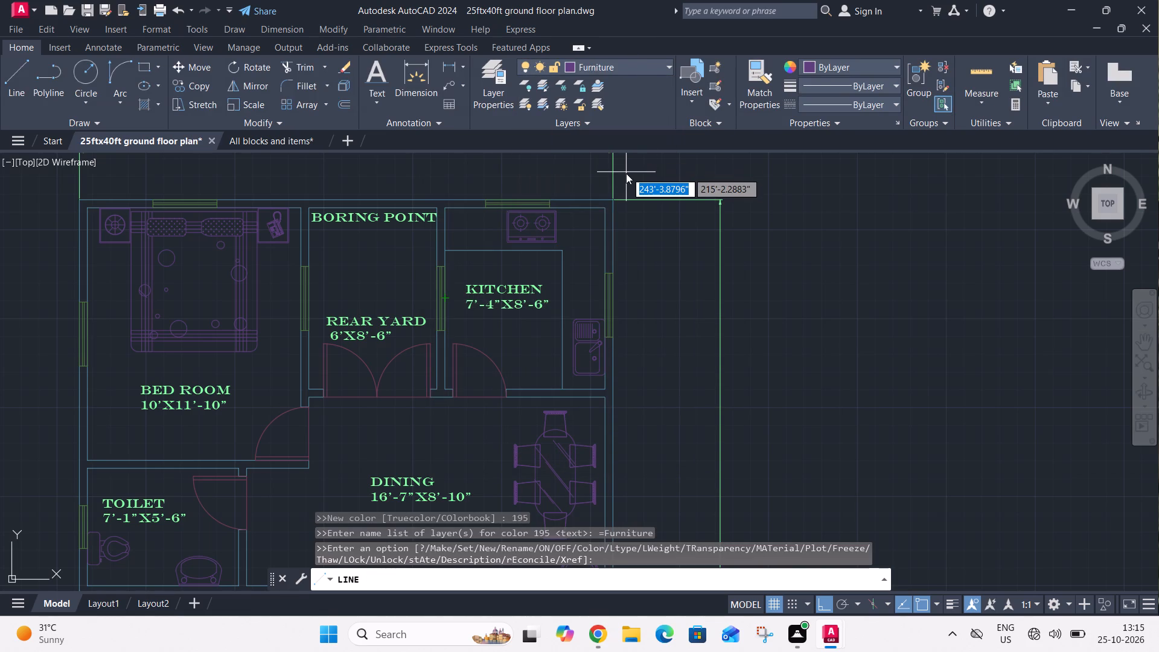
pyautogui.press('space')
pyautogui.press('BackSpace')
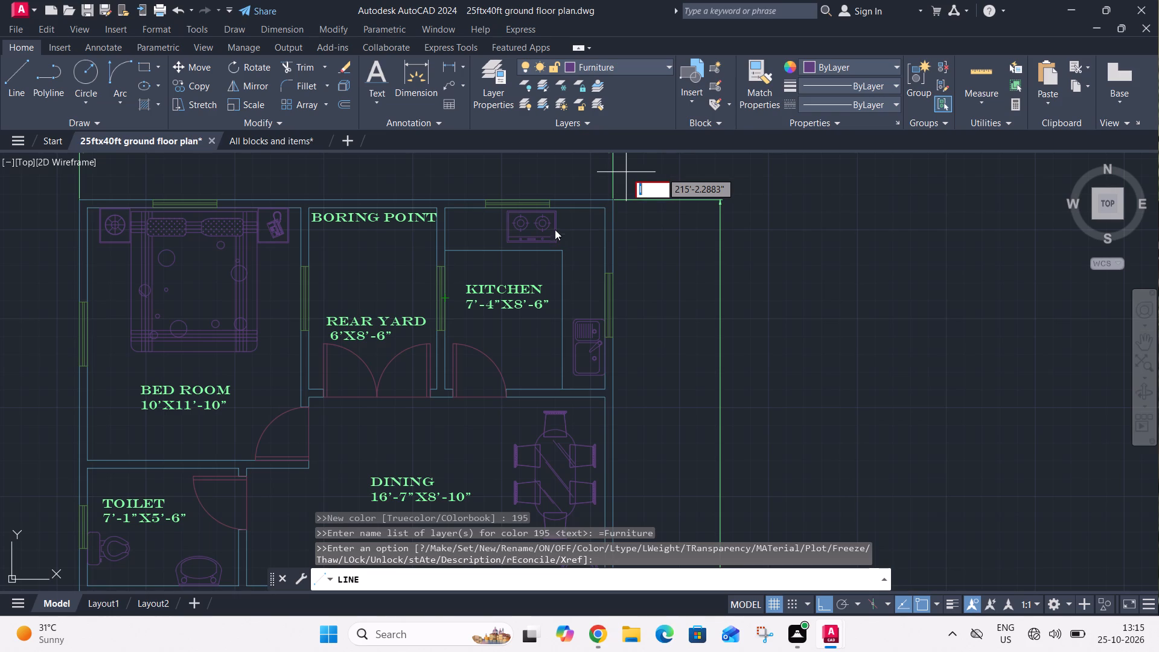
pyautogui.press('Escape')
pyautogui.press('l')
pyautogui.press('space')
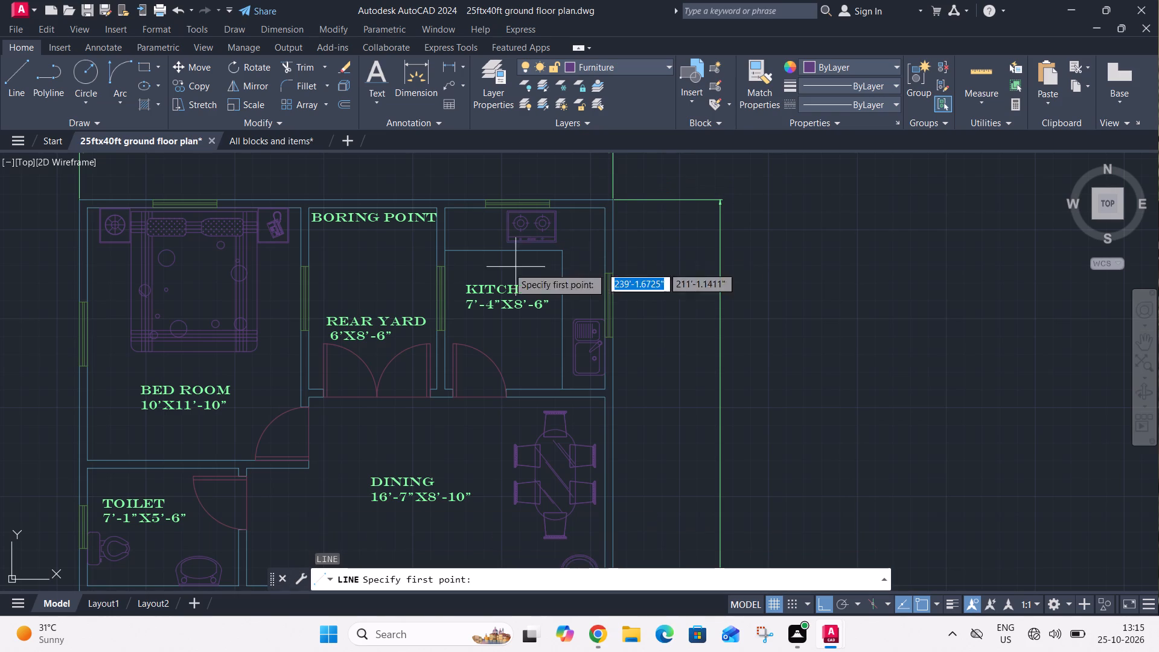
pyautogui.click(434, 335)
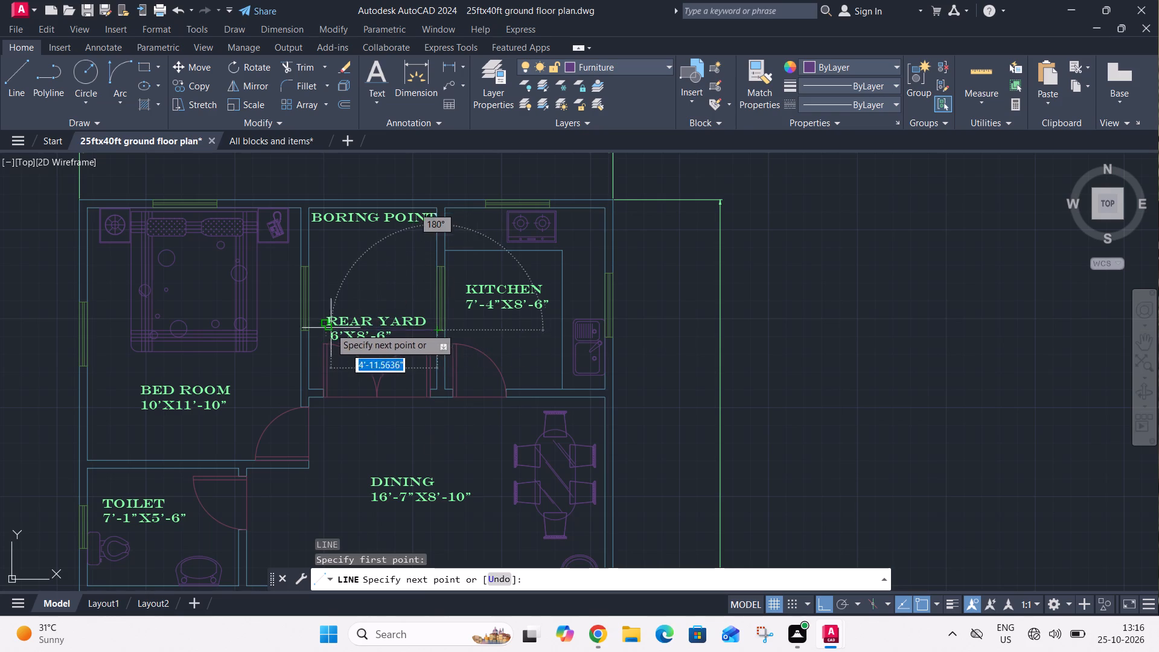
pyautogui.click(306, 331)
pyautogui.press('Escape')
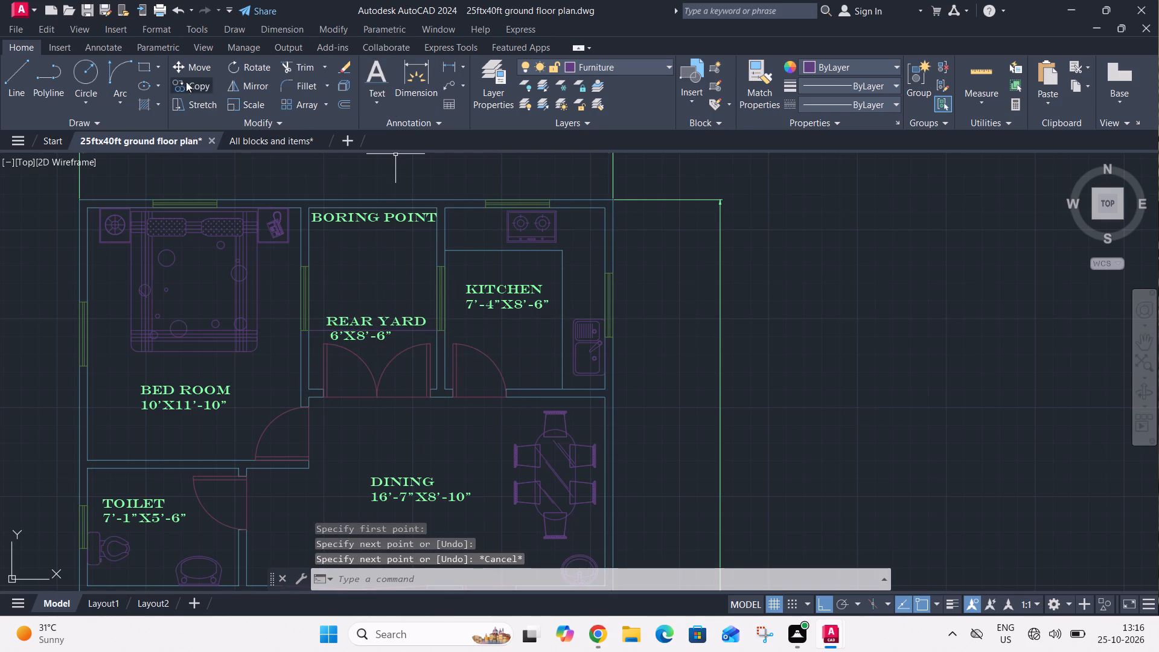
# Hatch the rear yard area between the new line and the rear wall with the ANGLE pattern at scale 1.8.
pyautogui.click(137, 110)
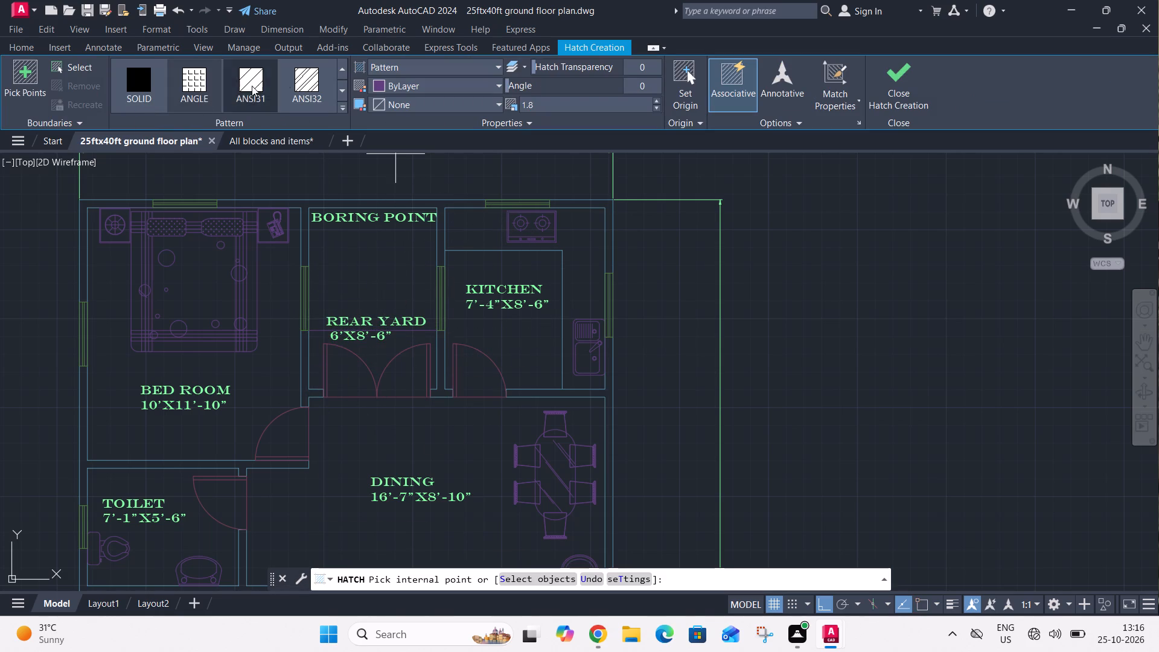
pyautogui.click(193, 91)
pyautogui.click(352, 258)
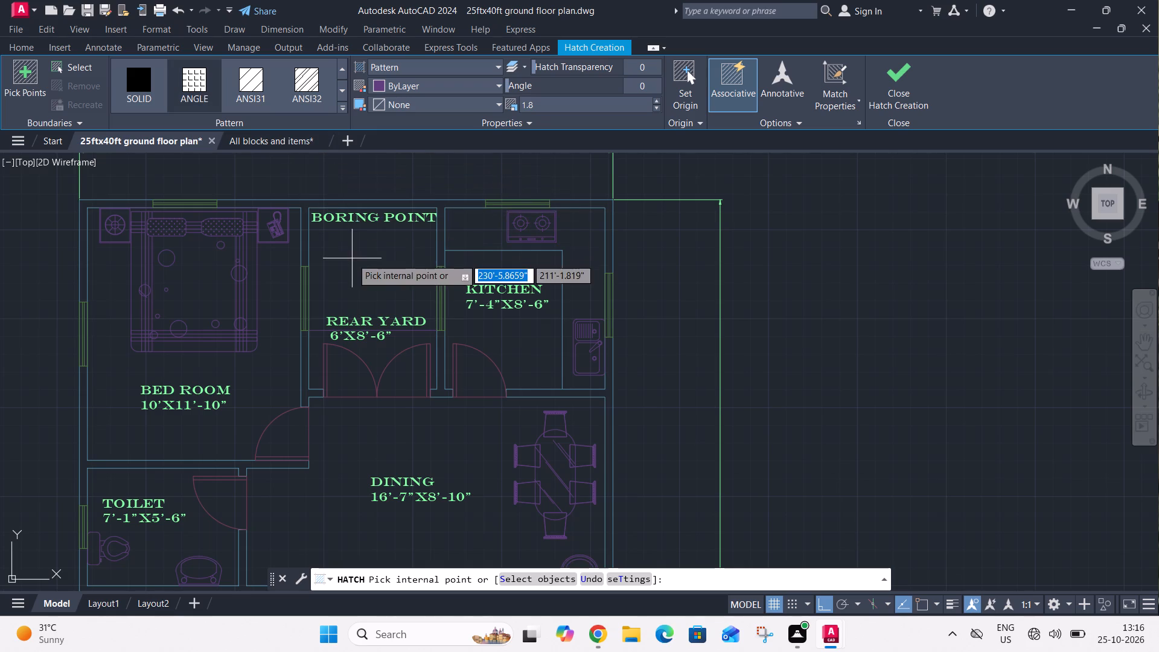
pyautogui.click(914, 91)
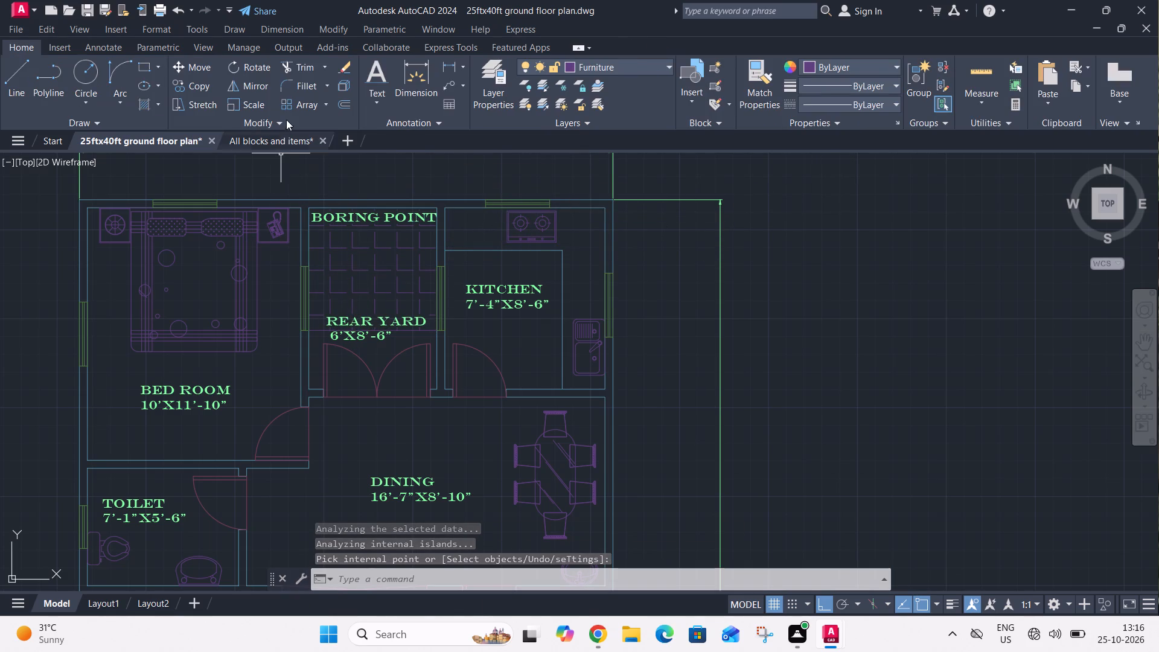
# Start a new hatch with the solid fill type.
pyautogui.click(150, 107)
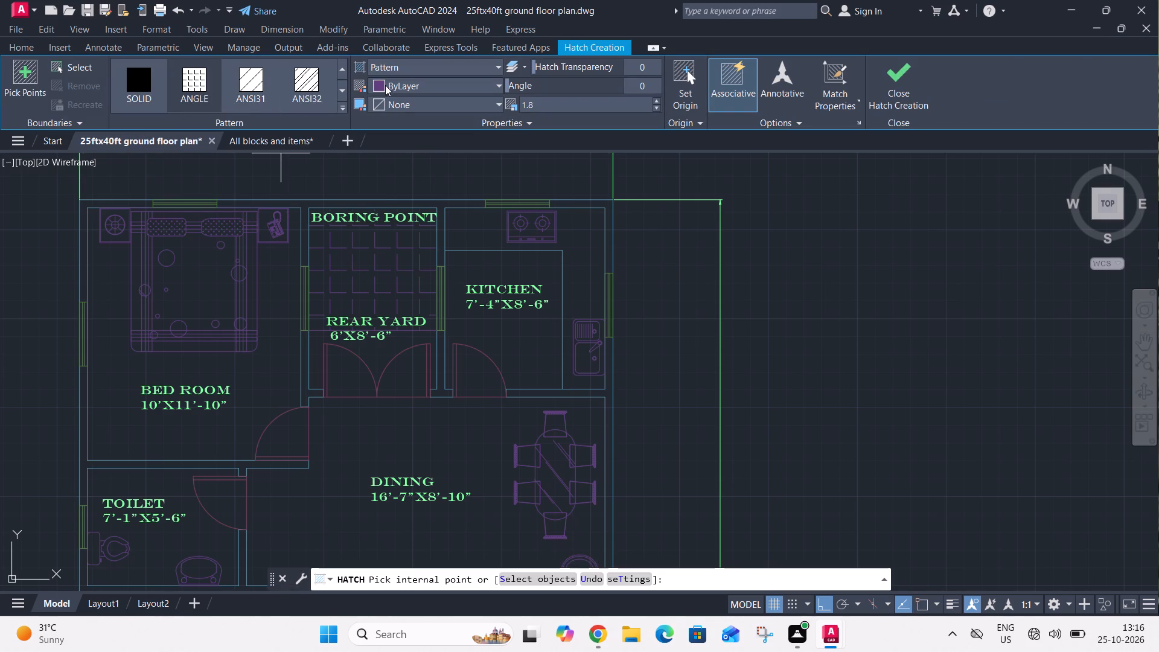
pyautogui.click(153, 88)
pyautogui.click(428, 74)
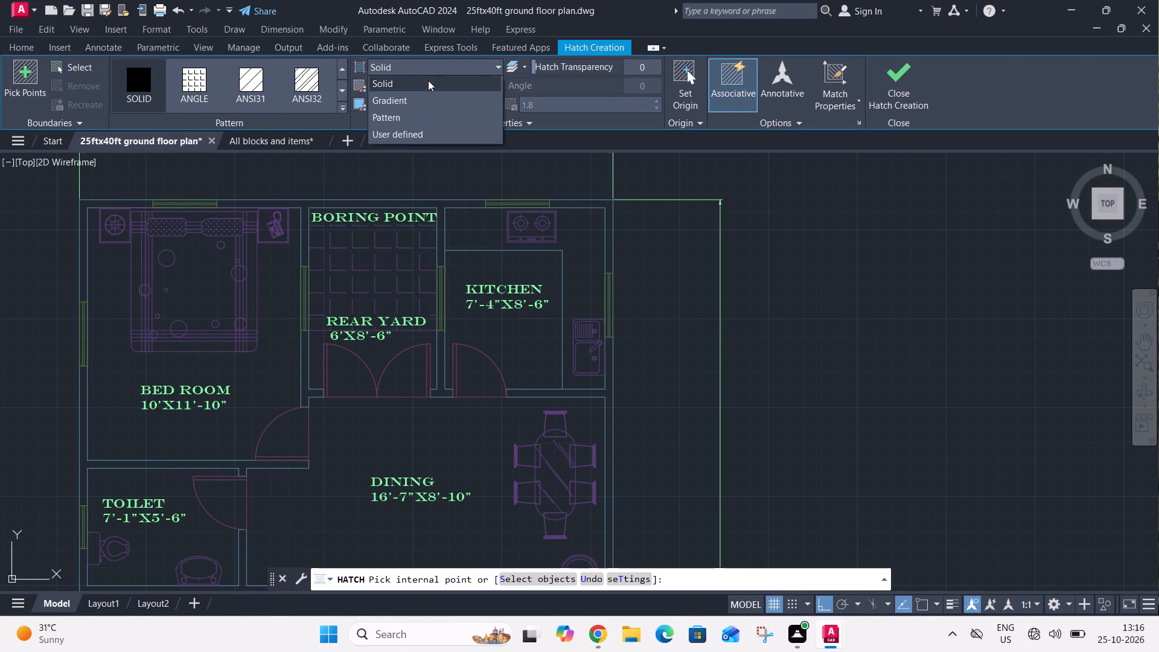
pyautogui.click(427, 87)
# Set the solid hatch's color to the pink index color 233.
pyautogui.click(426, 88)
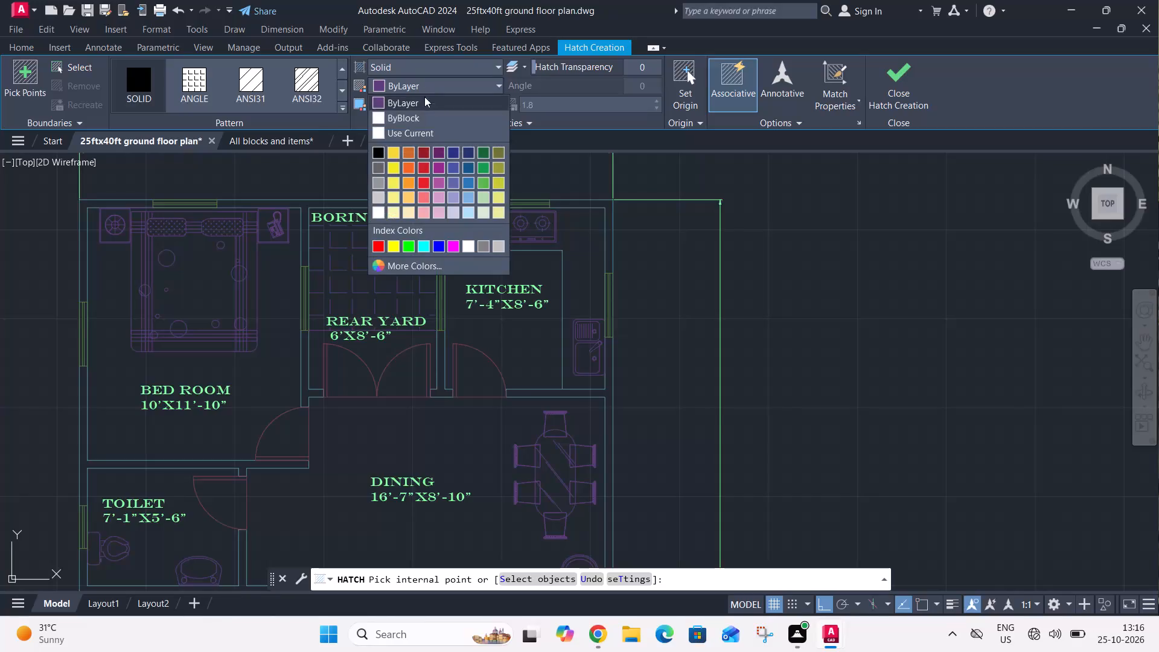
pyautogui.scroll(-1, 455, 219)
pyautogui.click(407, 234)
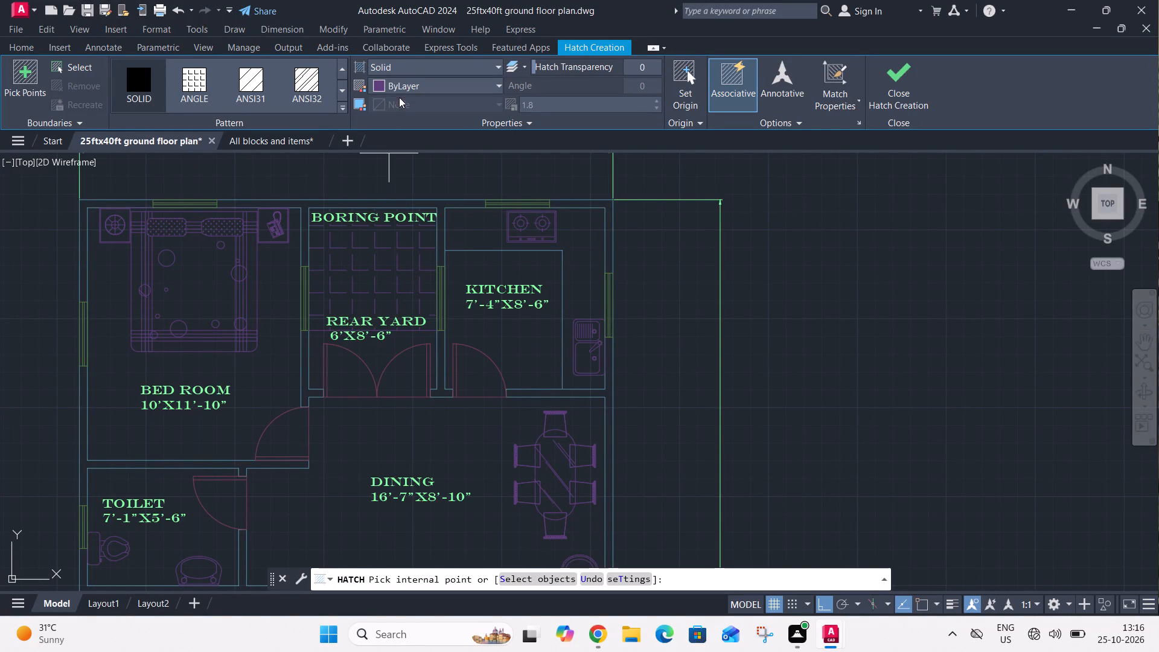
pyautogui.click(403, 88)
pyautogui.click(400, 260)
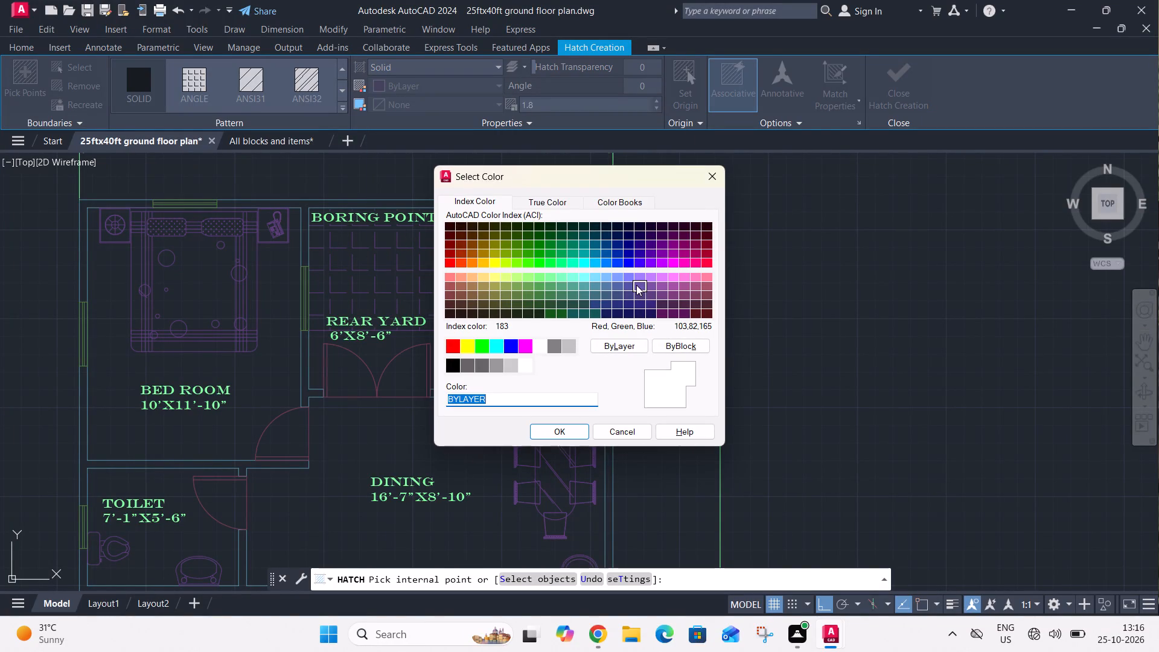
pyautogui.click(548, 293)
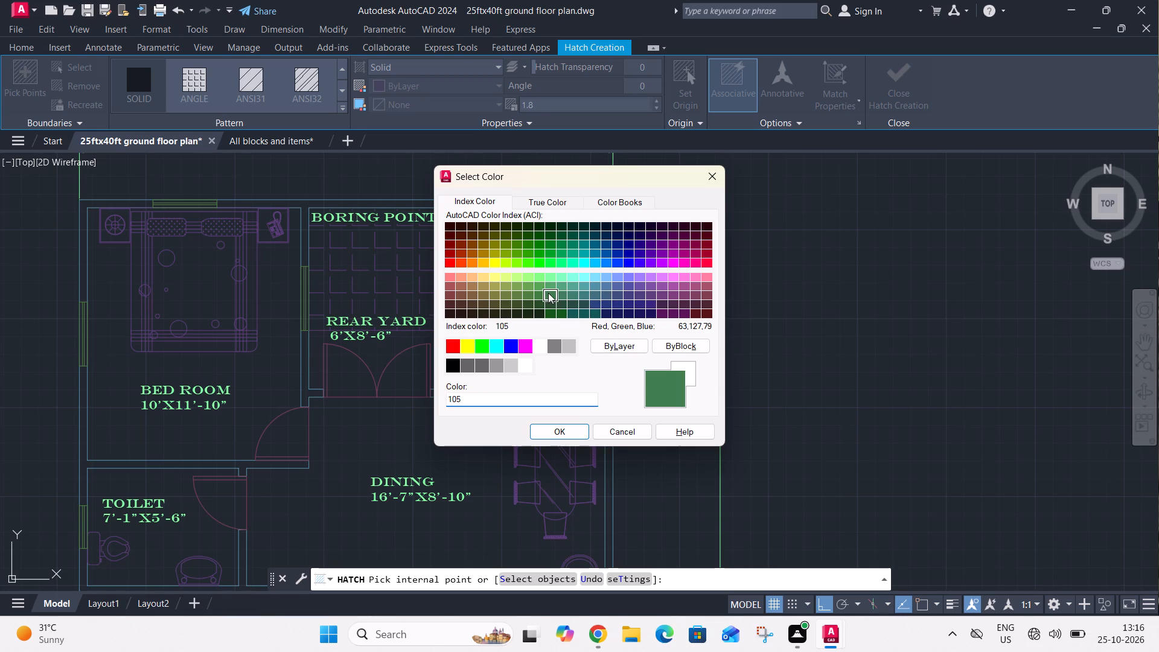
pyautogui.click(549, 280)
pyautogui.click(549, 286)
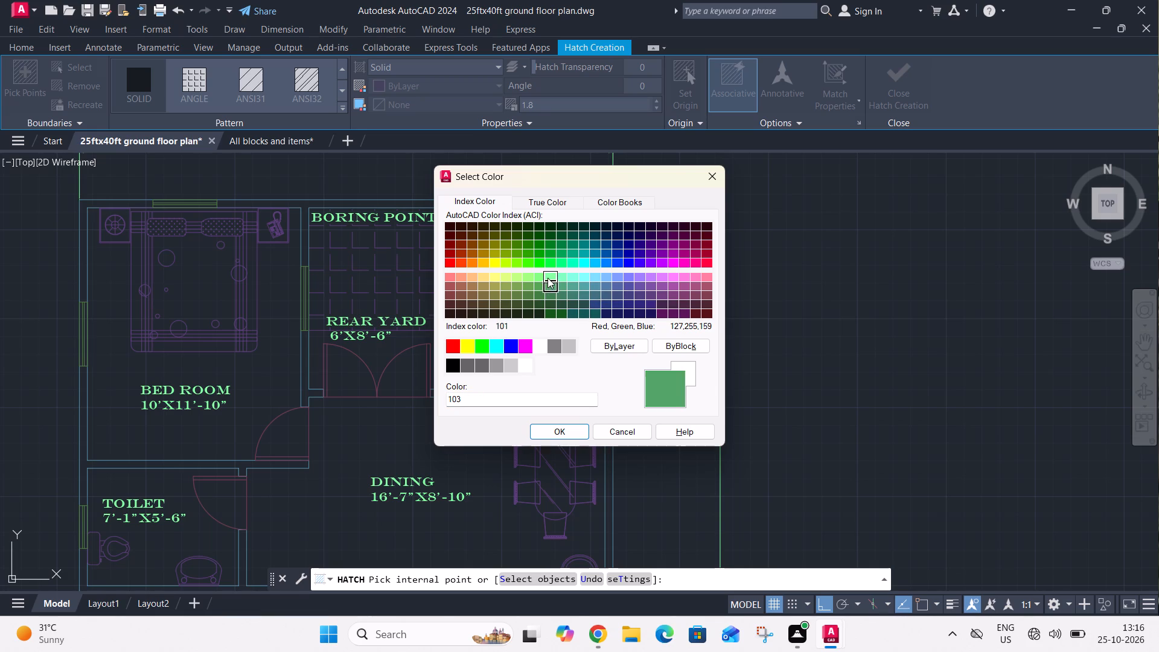
pyautogui.click(548, 278)
pyautogui.click(531, 281)
pyautogui.click(520, 275)
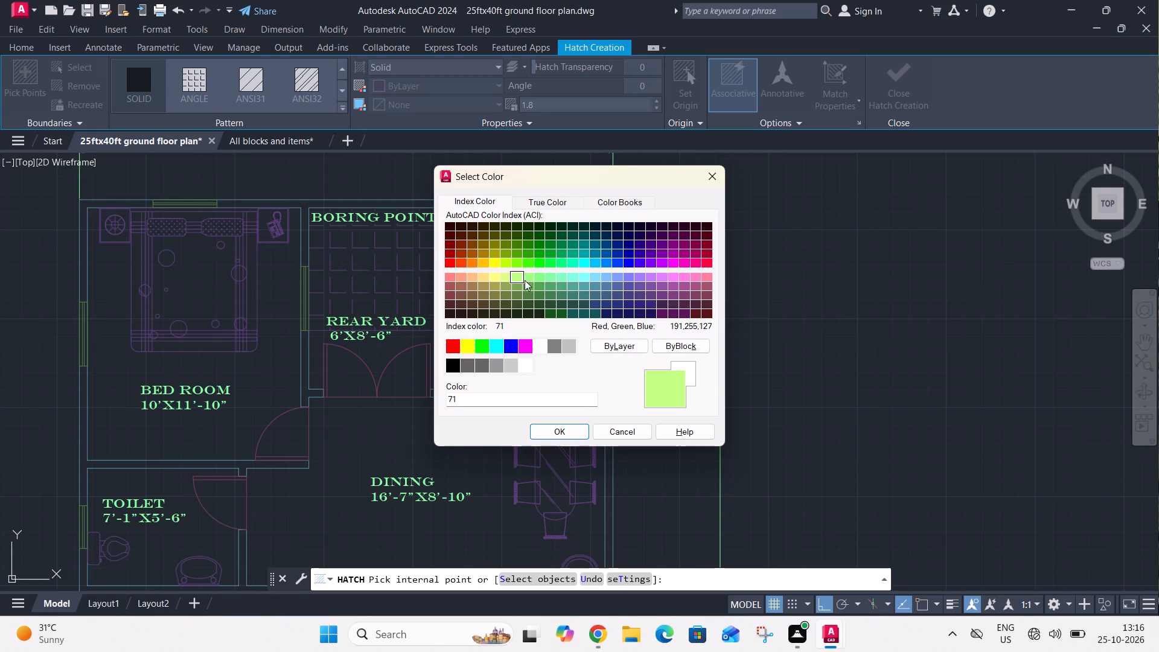
pyautogui.click(559, 285)
pyautogui.click(572, 298)
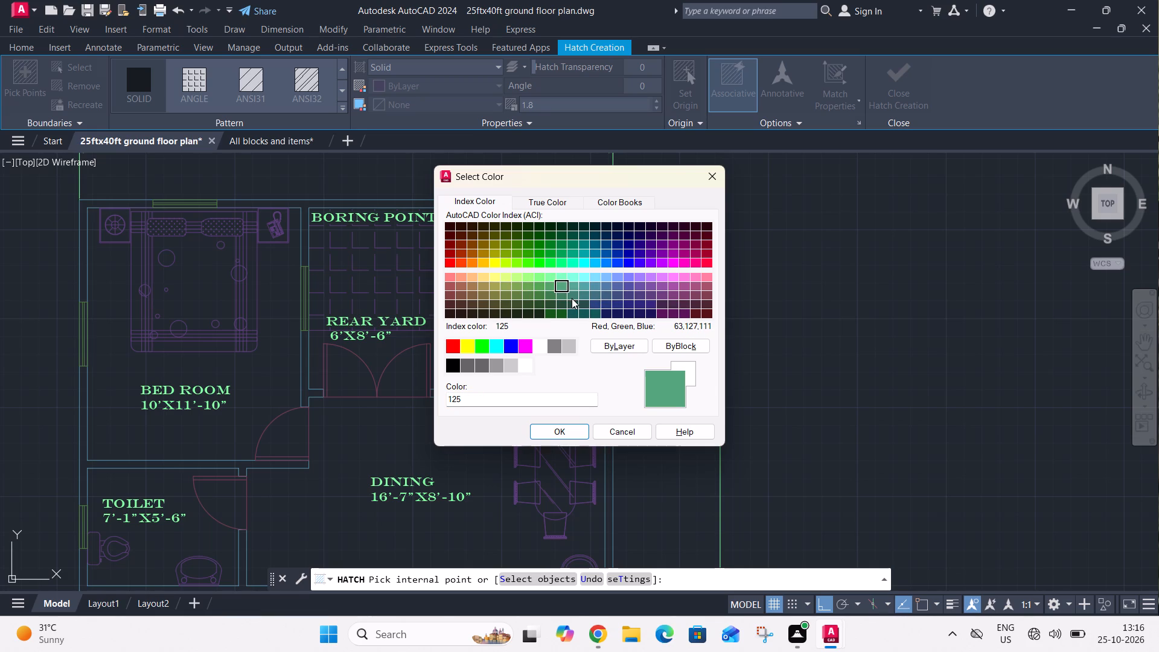
pyautogui.click(566, 305)
pyautogui.click(557, 296)
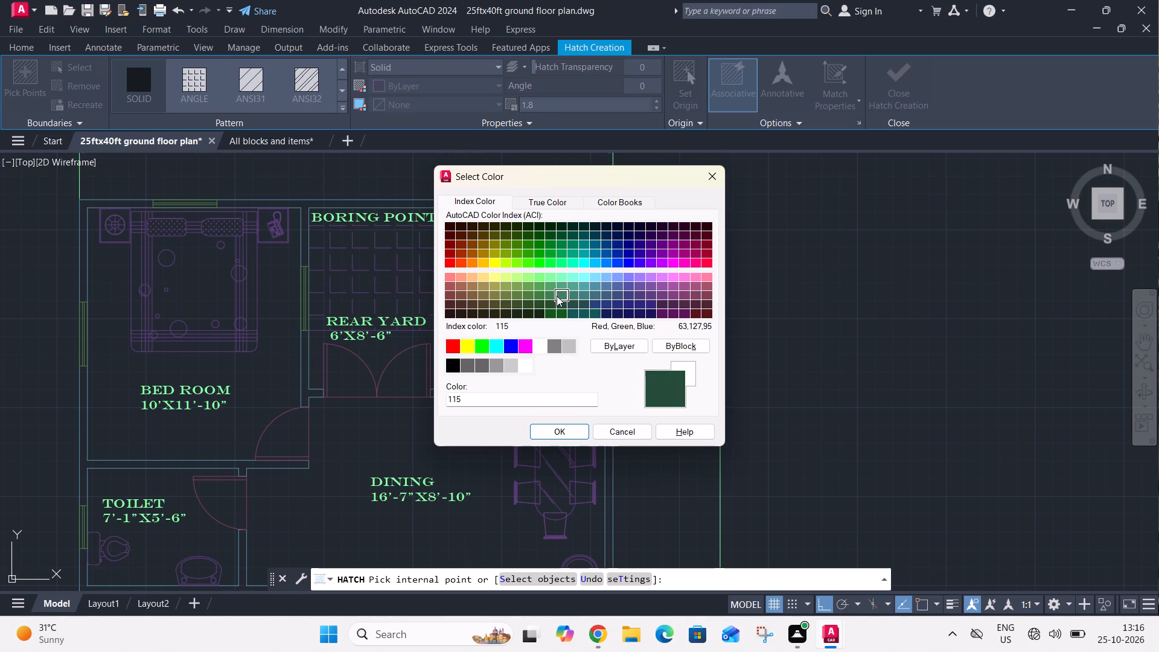
pyautogui.click(544, 298)
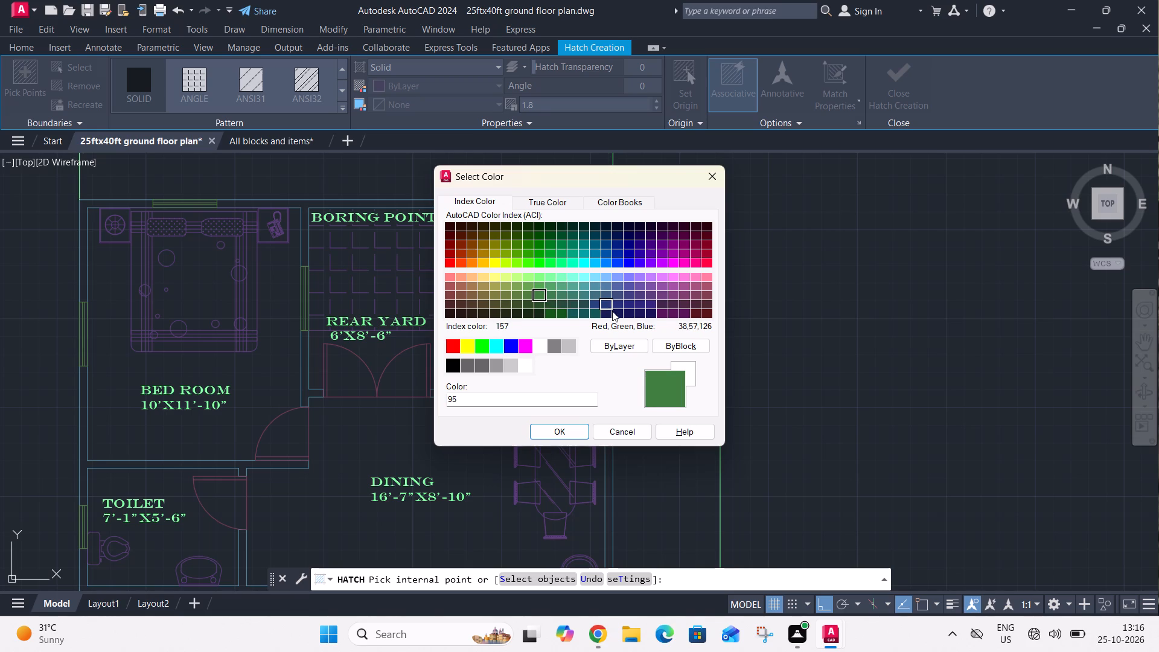
pyautogui.click(595, 294)
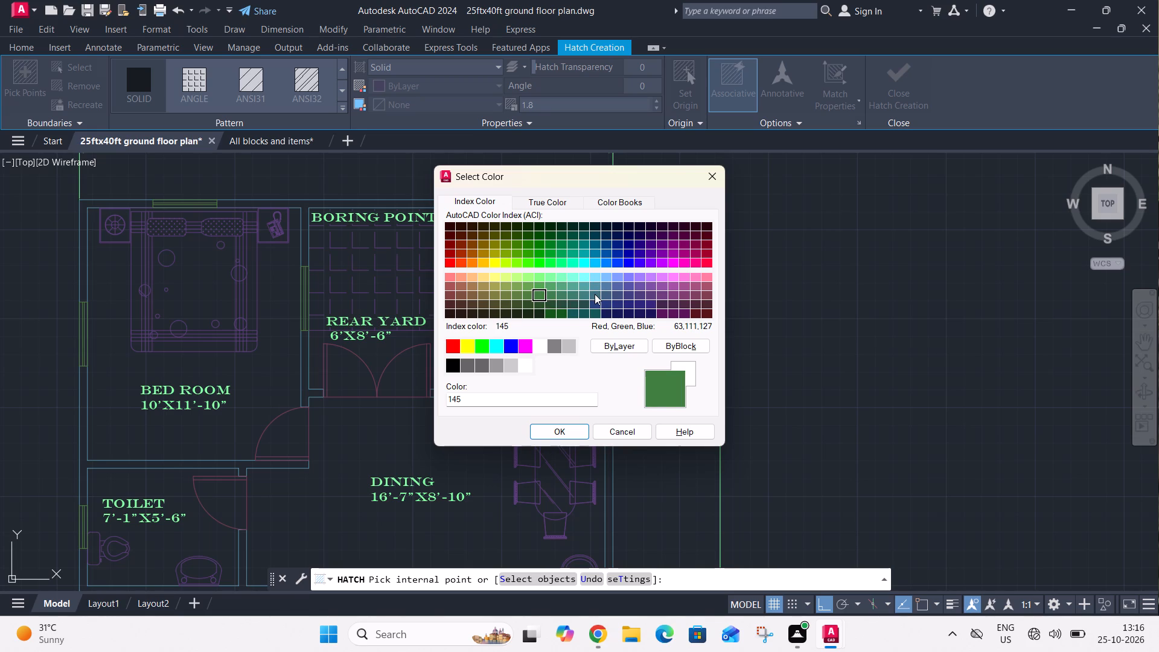
pyautogui.click(608, 294)
pyautogui.click(630, 293)
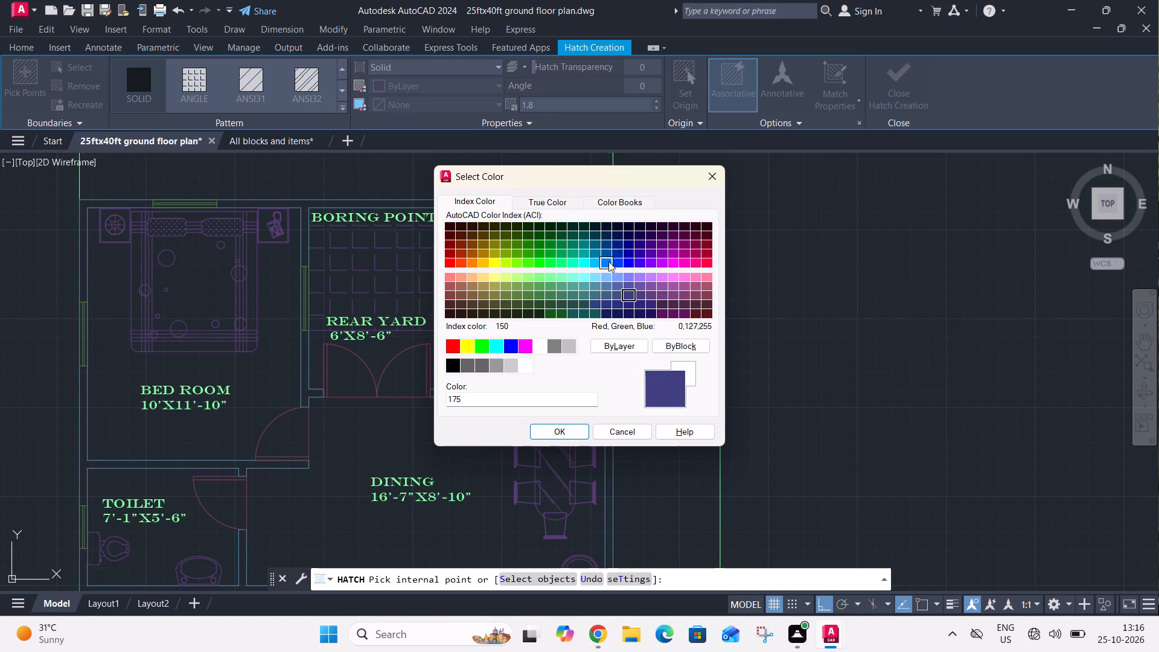
pyautogui.click(704, 296)
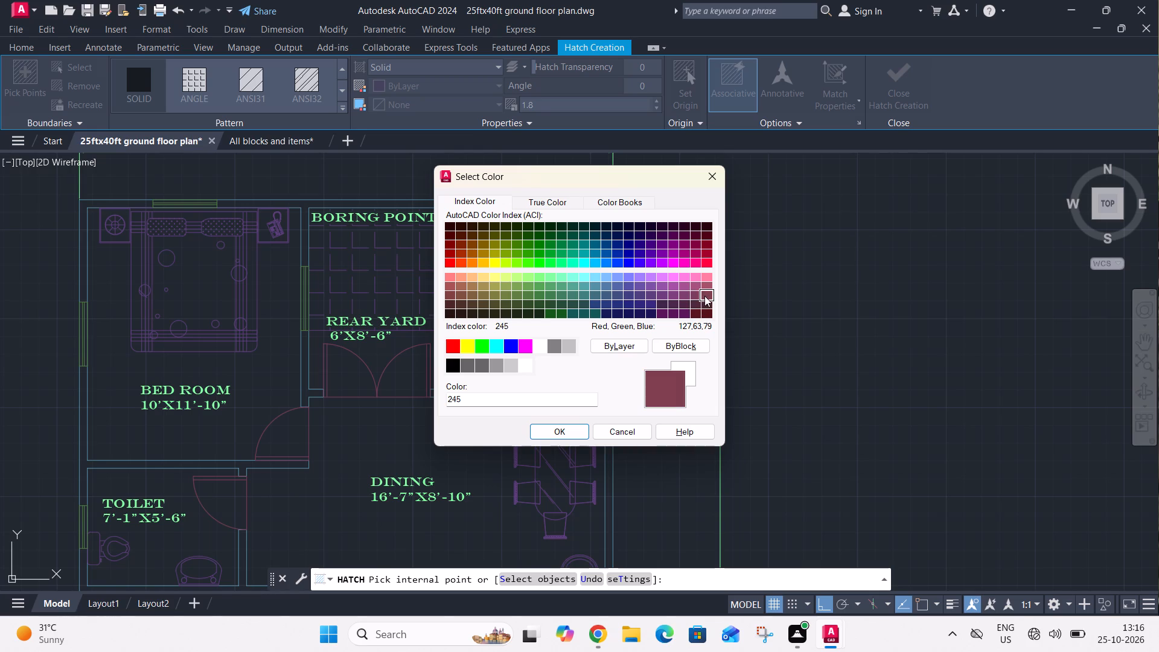
pyautogui.click(699, 286)
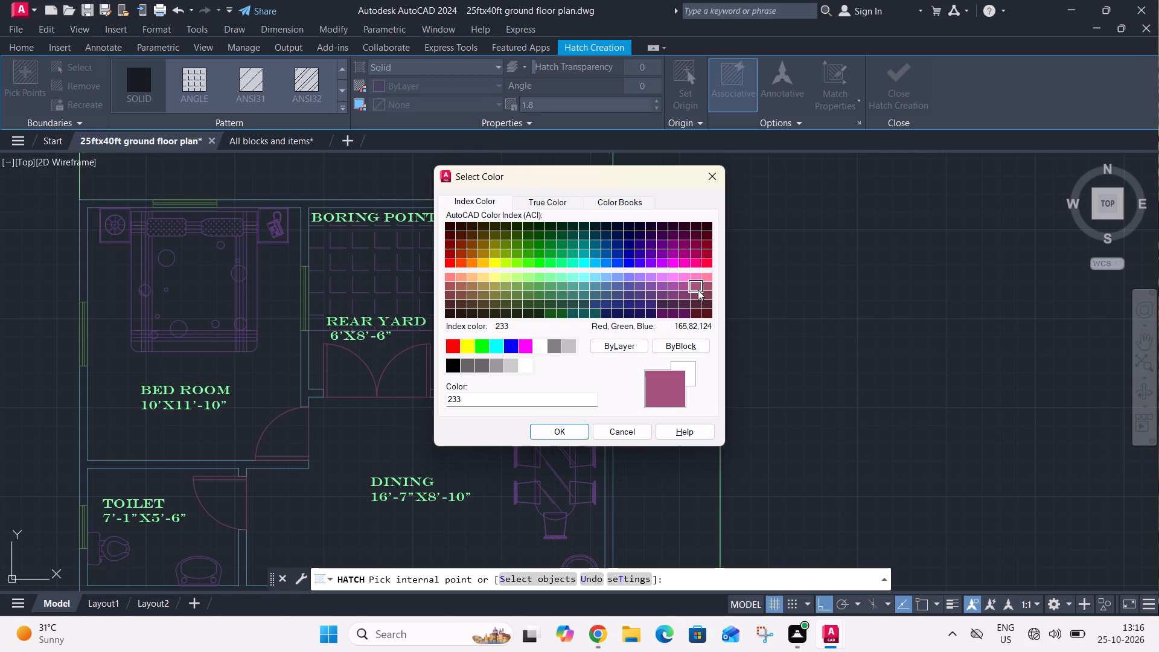
pyautogui.click(570, 425)
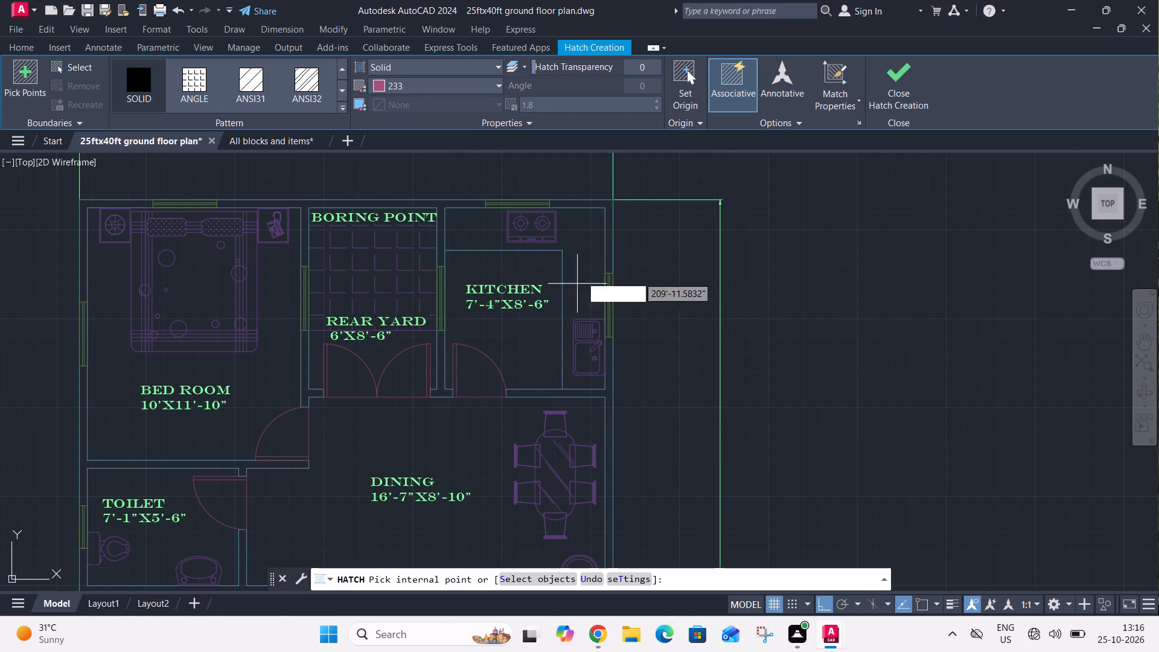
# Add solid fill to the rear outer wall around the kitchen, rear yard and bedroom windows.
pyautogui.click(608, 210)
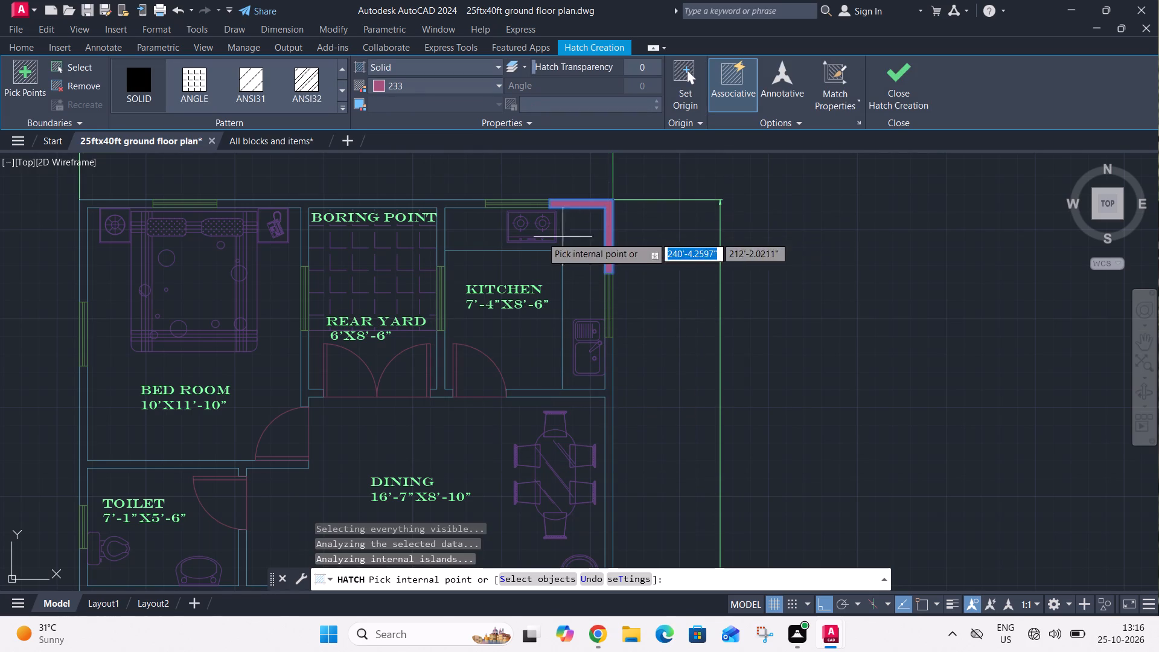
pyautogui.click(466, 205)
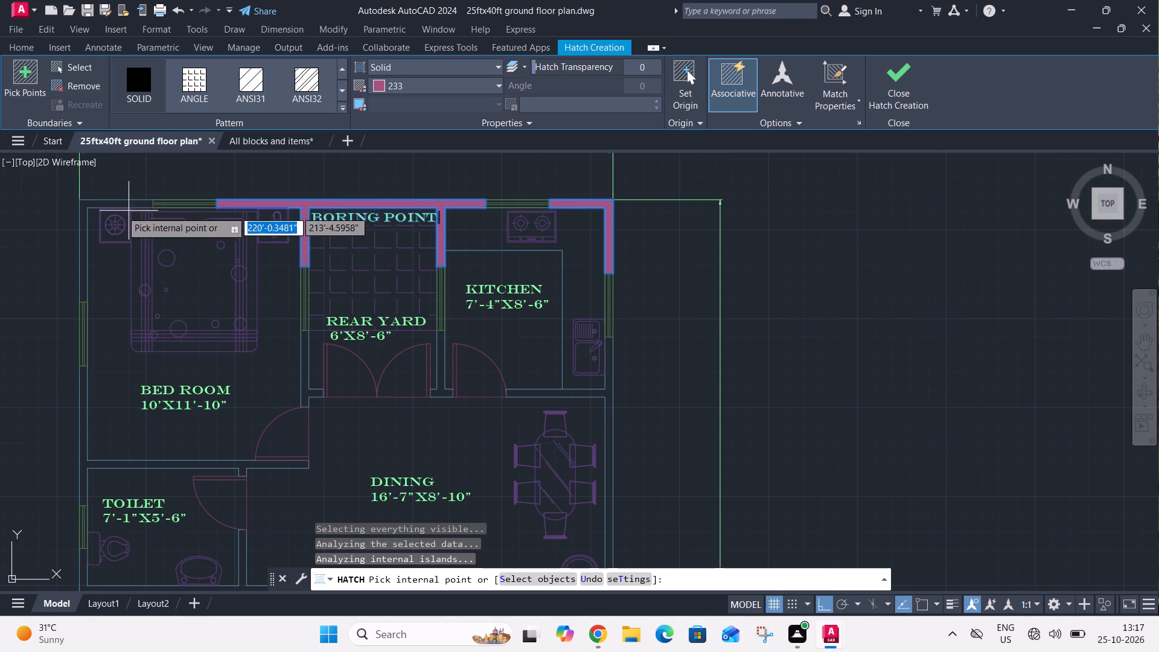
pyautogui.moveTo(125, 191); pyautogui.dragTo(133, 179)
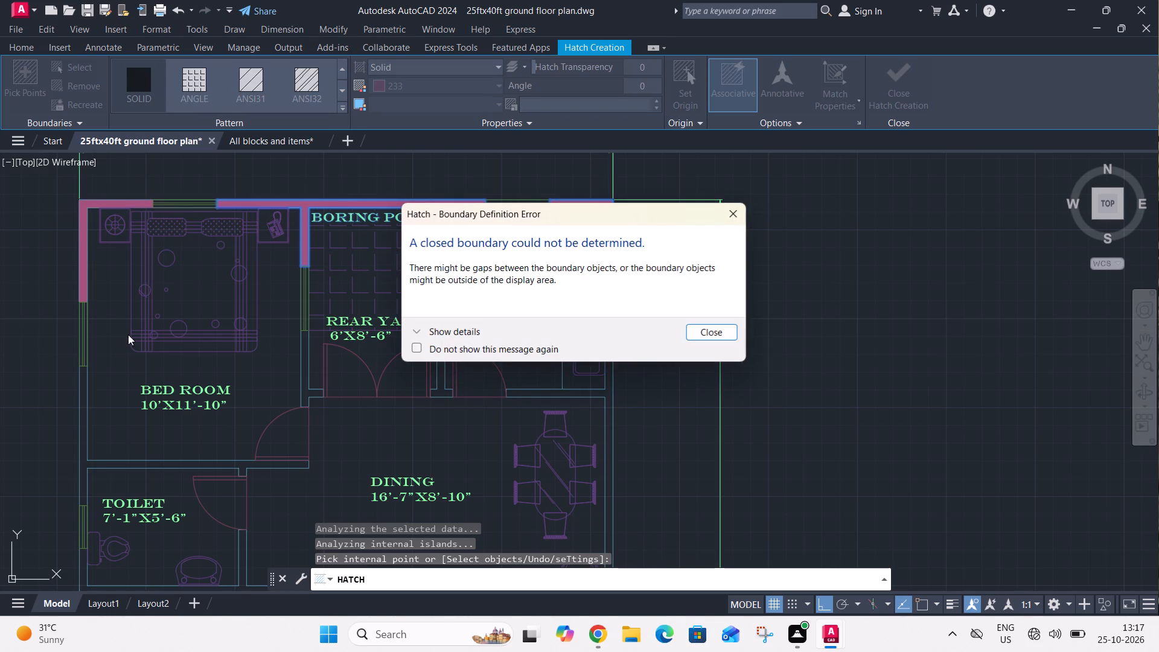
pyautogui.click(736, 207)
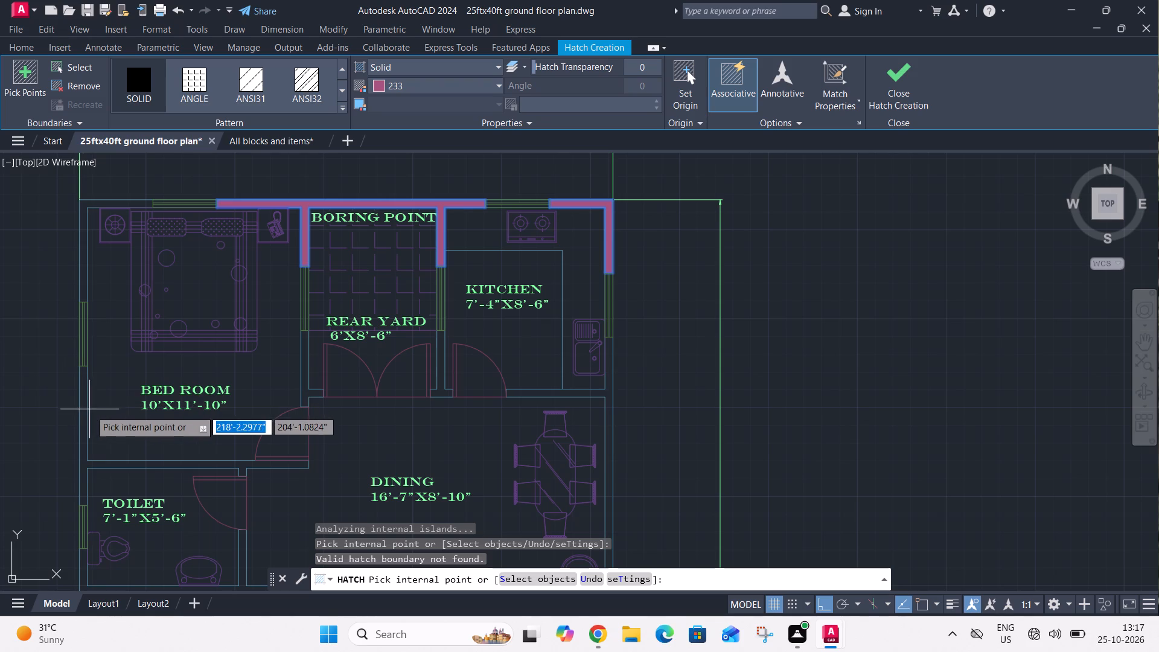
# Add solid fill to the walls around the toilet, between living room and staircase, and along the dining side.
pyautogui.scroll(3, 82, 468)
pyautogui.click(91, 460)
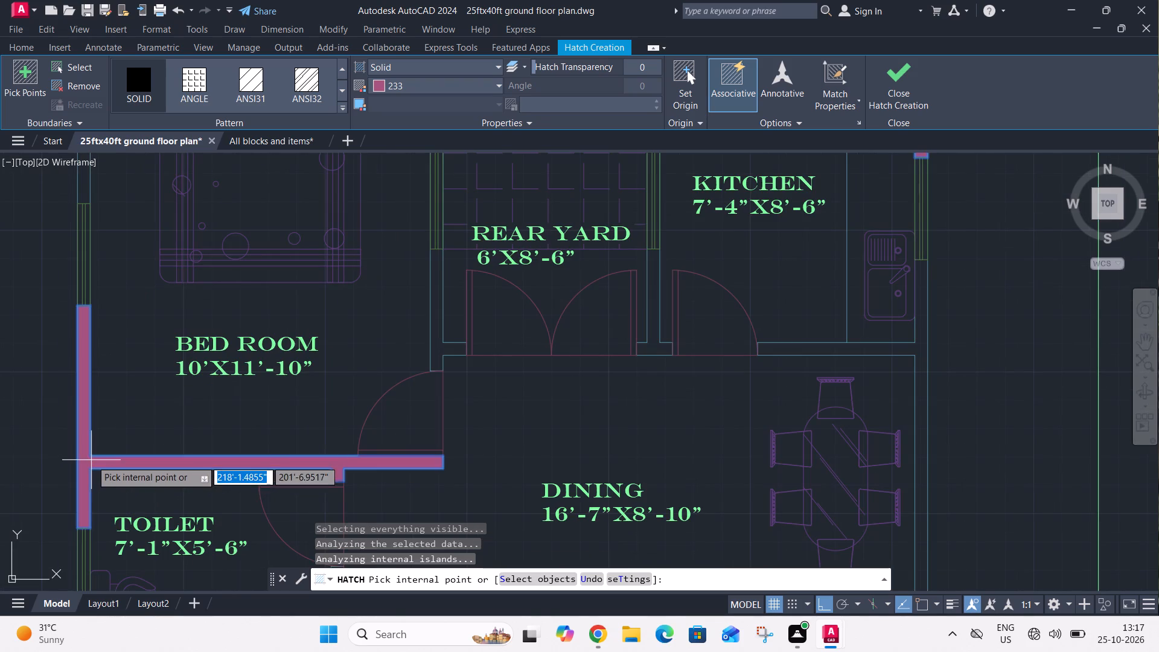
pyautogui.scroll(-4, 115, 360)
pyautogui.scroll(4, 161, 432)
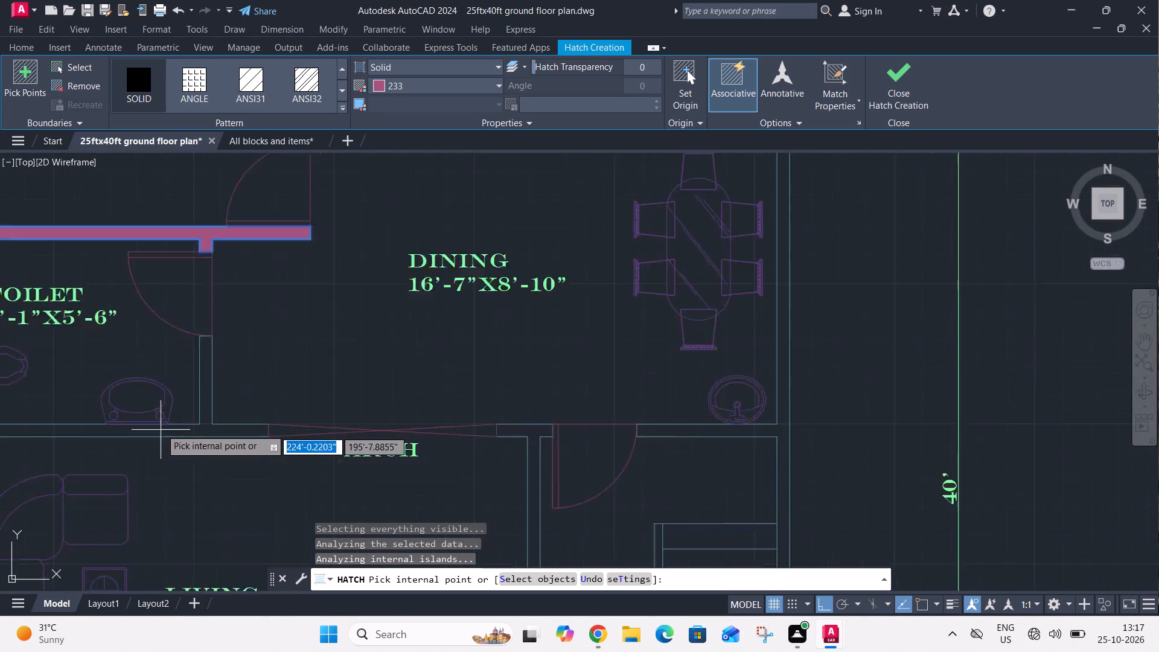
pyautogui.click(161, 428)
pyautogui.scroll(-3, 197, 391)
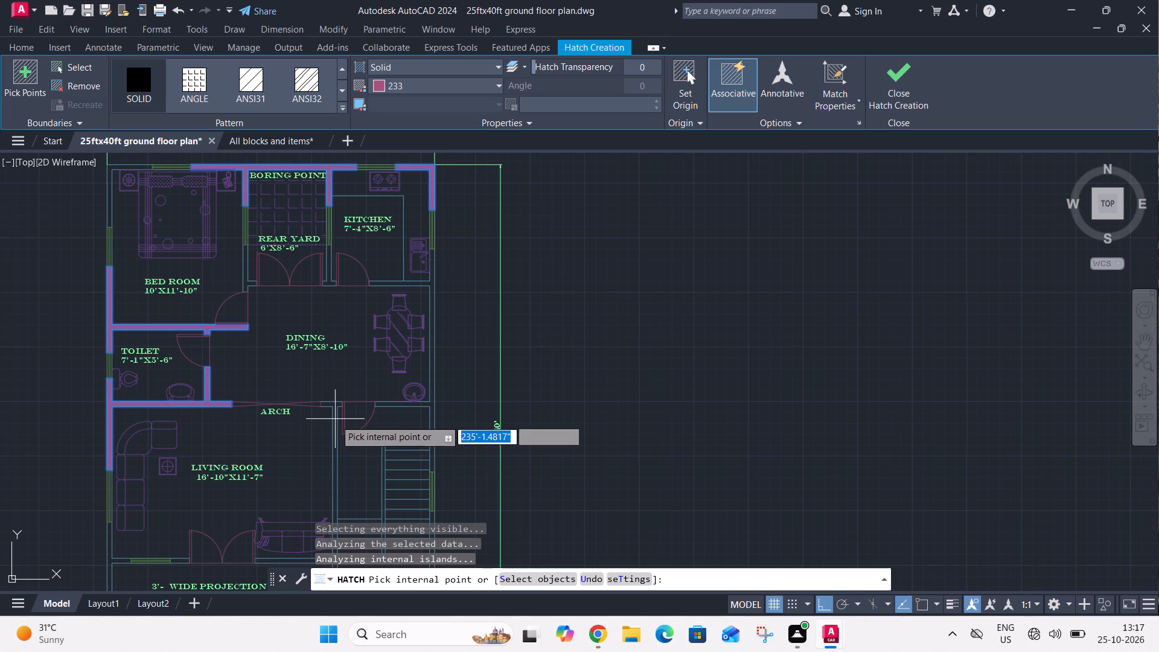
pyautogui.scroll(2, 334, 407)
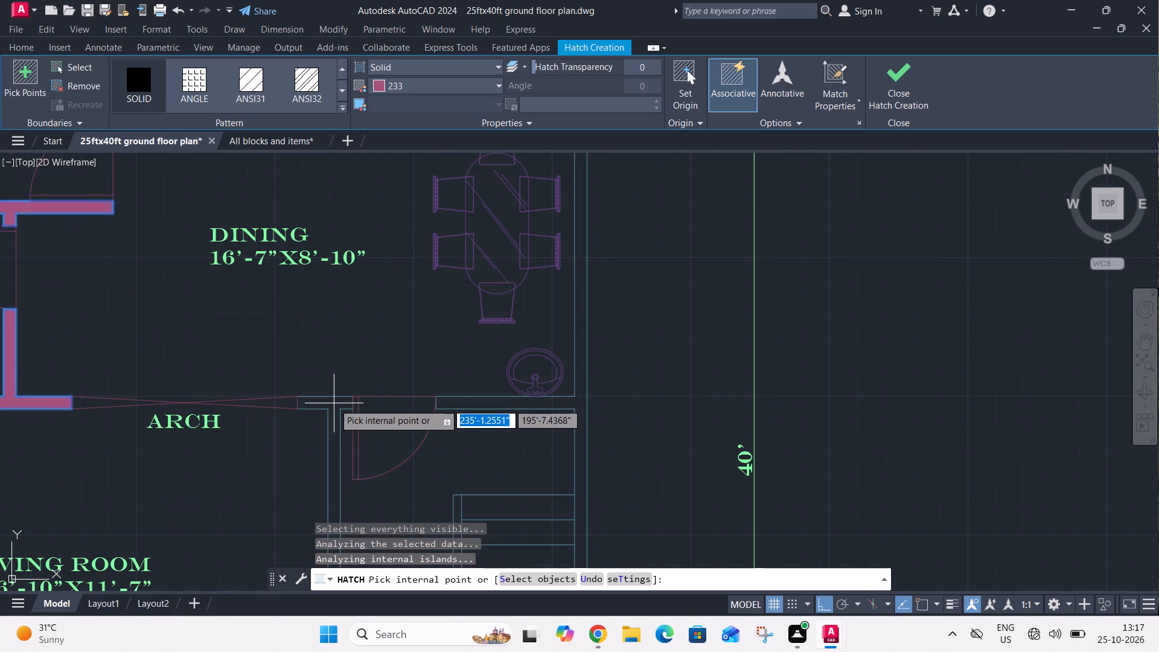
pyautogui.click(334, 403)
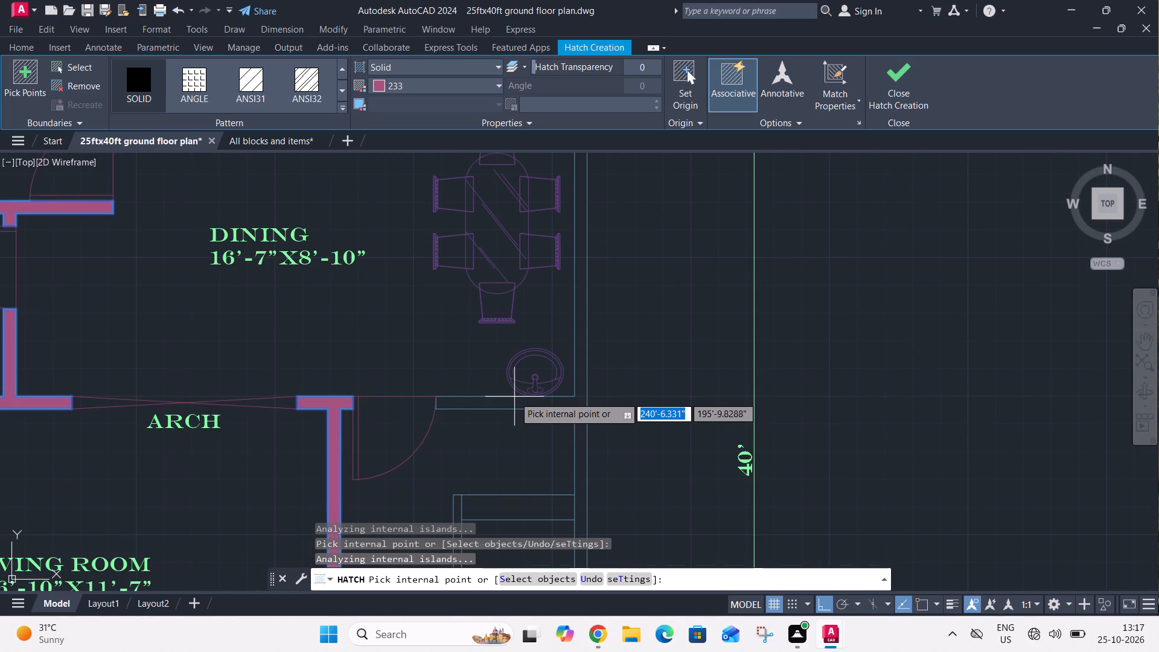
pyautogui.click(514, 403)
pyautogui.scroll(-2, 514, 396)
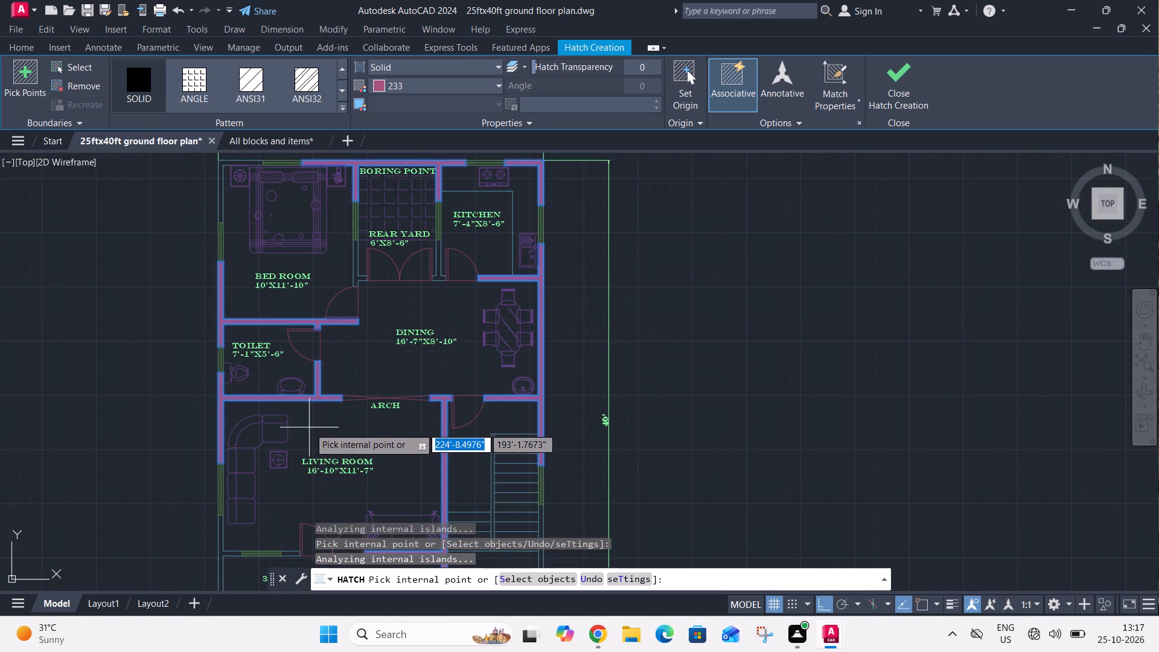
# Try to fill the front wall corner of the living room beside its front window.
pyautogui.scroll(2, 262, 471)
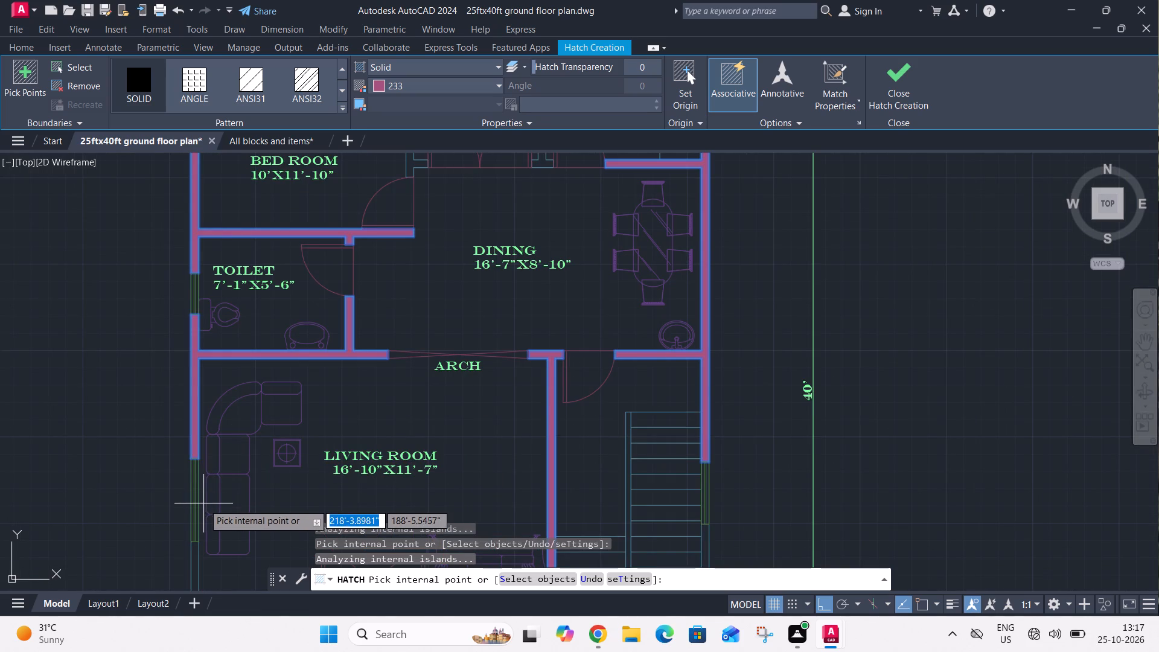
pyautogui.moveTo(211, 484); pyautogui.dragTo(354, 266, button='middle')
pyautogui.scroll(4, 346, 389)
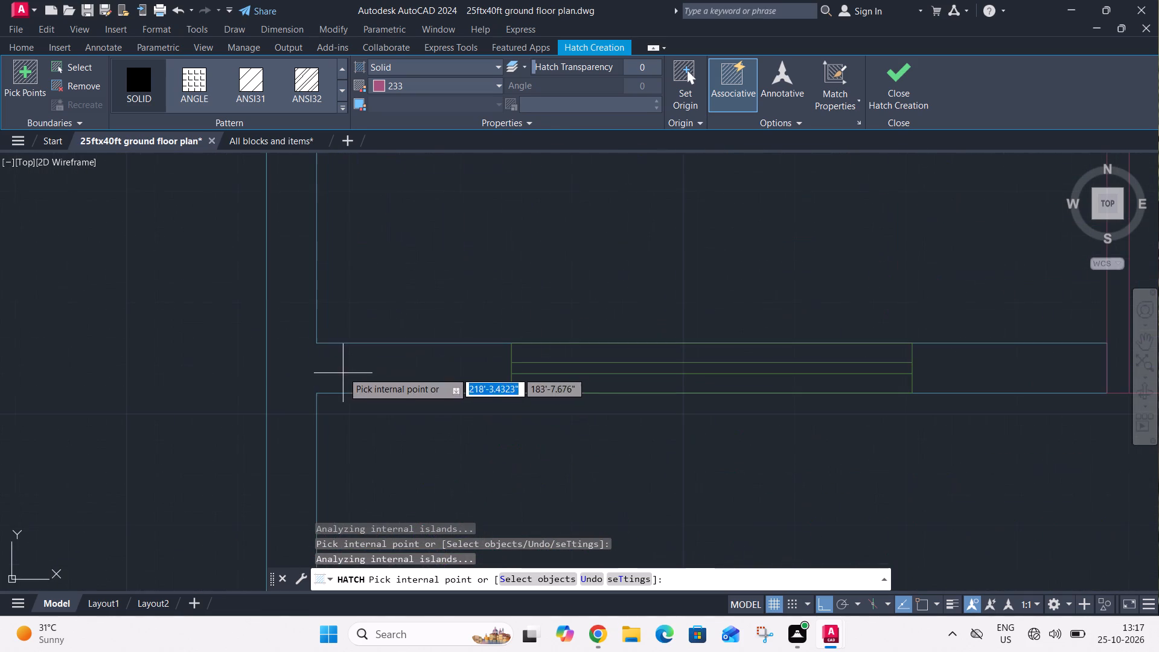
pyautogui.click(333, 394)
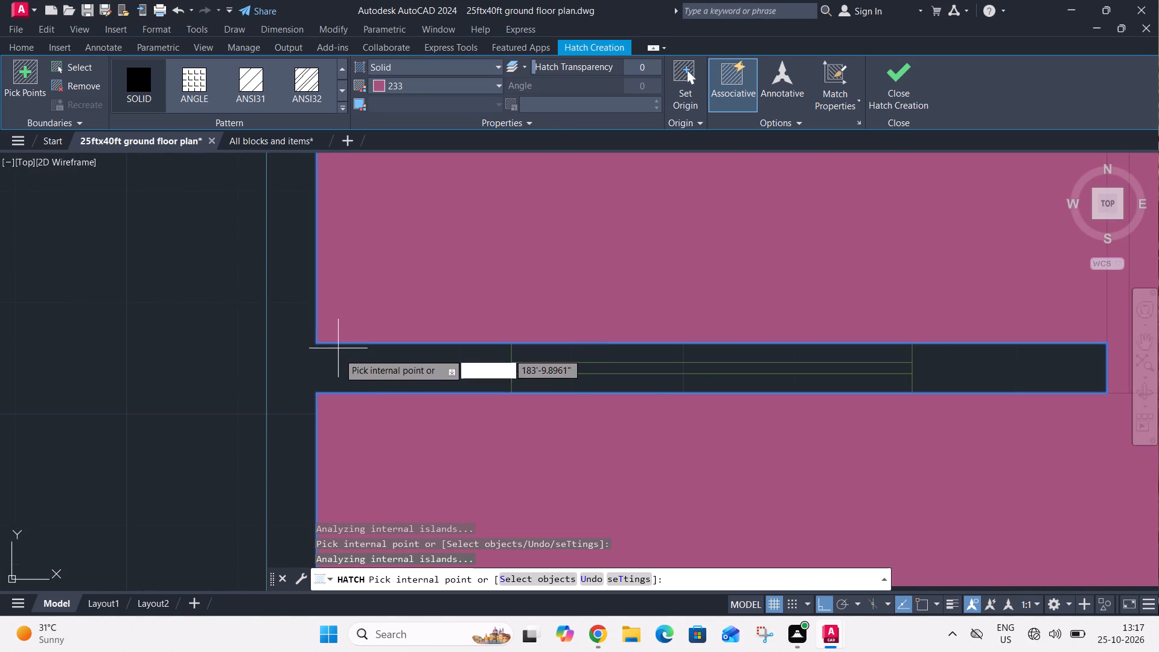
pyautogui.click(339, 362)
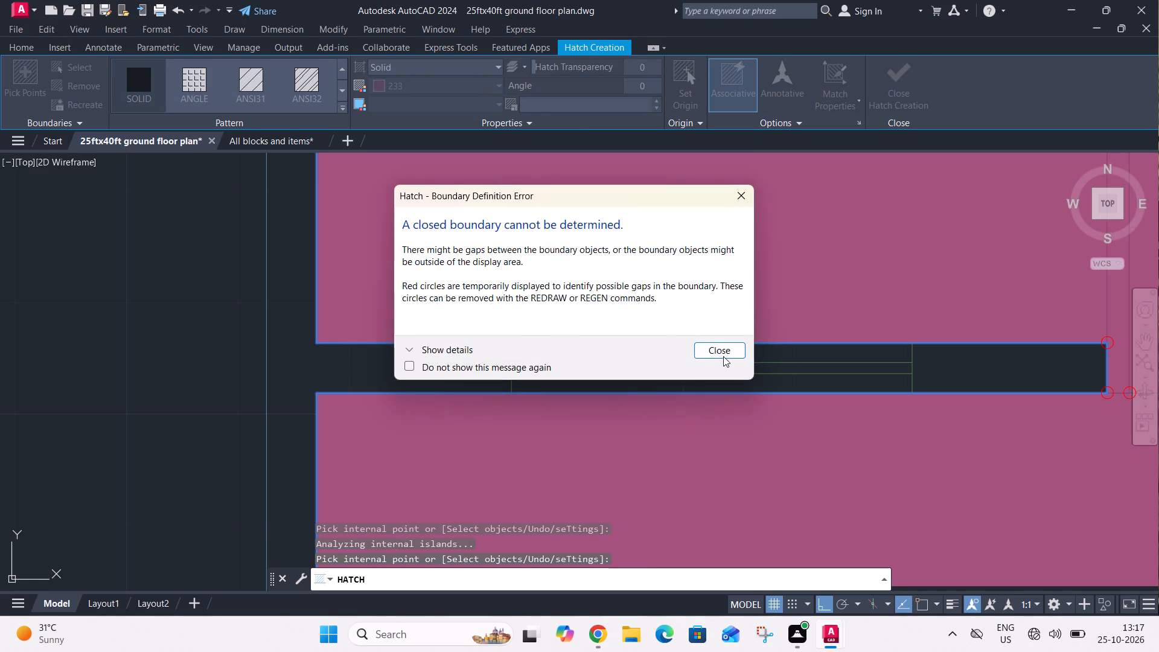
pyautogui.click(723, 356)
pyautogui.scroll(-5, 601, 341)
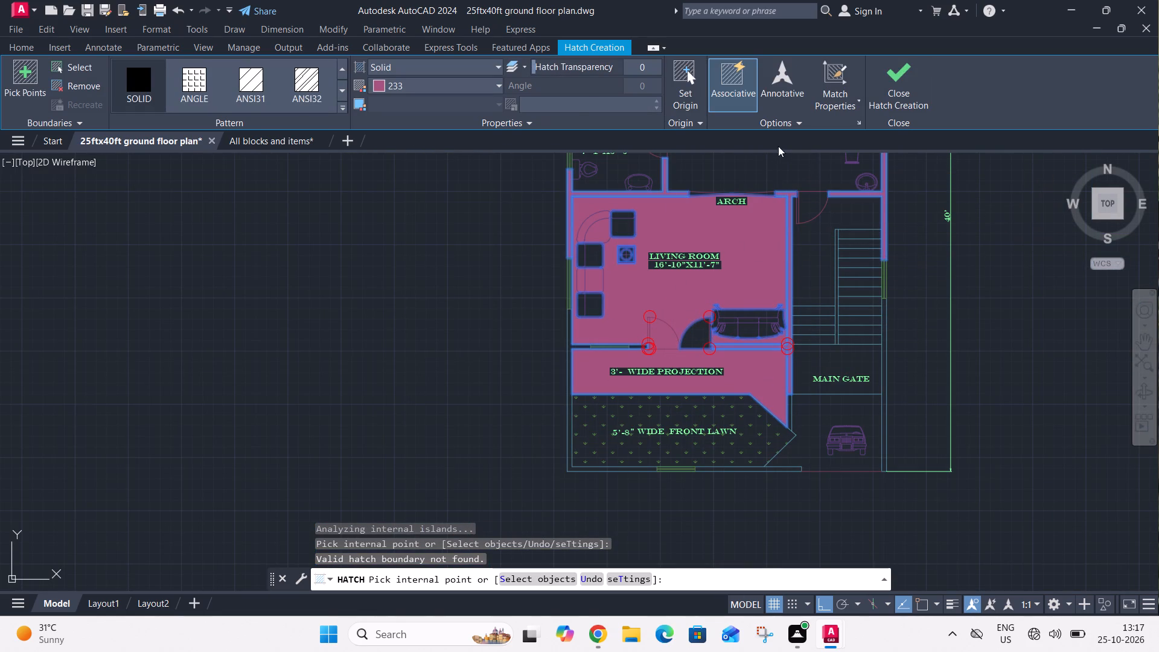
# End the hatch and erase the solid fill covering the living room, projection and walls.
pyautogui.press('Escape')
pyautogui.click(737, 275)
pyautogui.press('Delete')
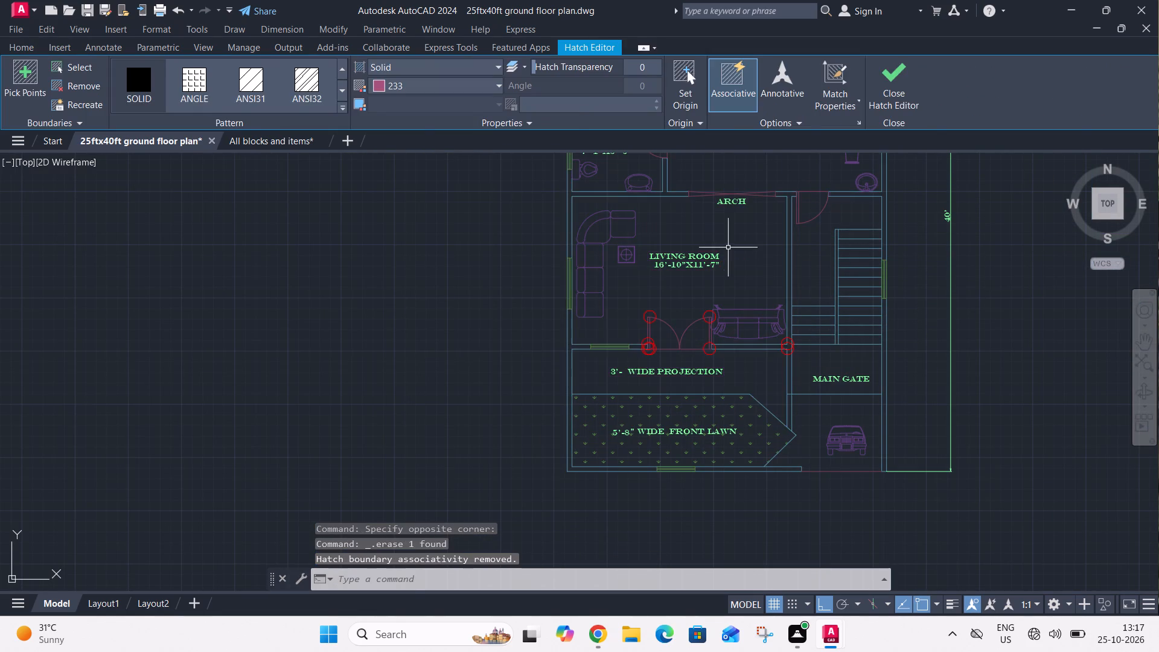
# Start a new solid hatch in color 233 and fill the wall between the toilet and living room.
pyautogui.scroll(-2, 683, 270)
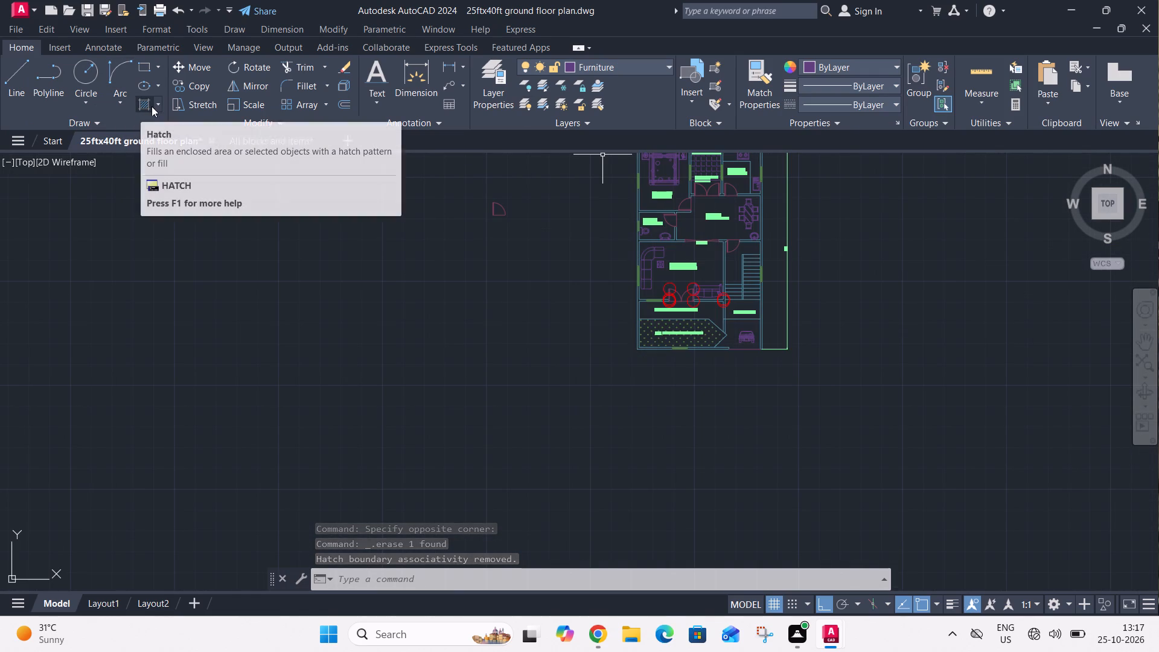
pyautogui.click(147, 105)
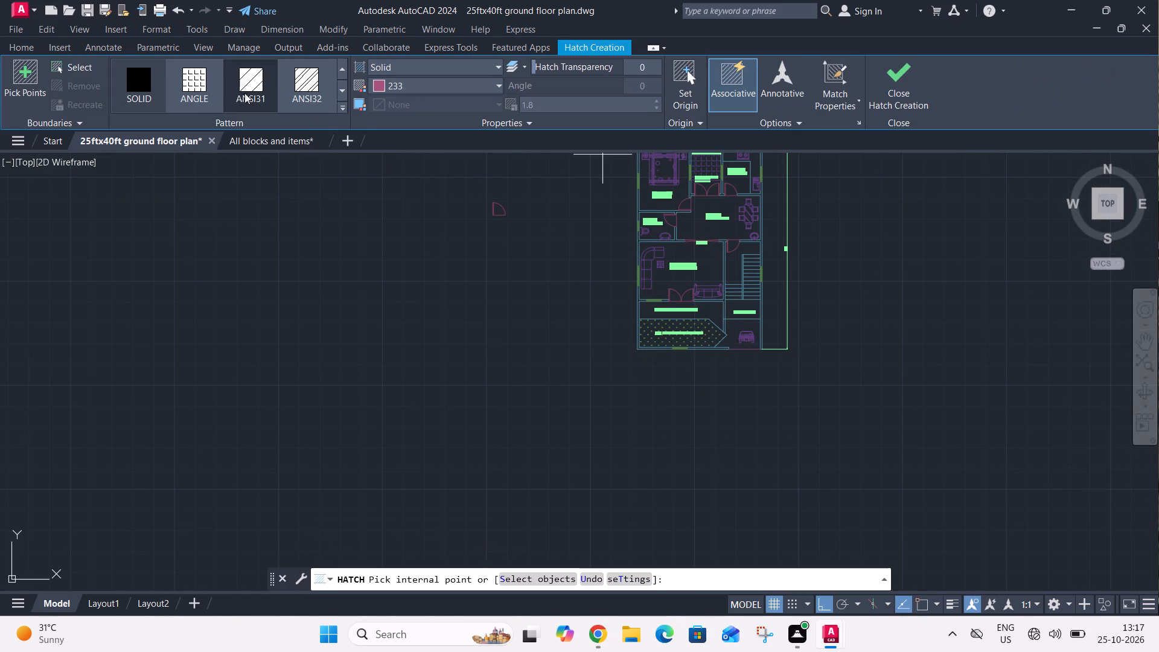
pyautogui.click(387, 83)
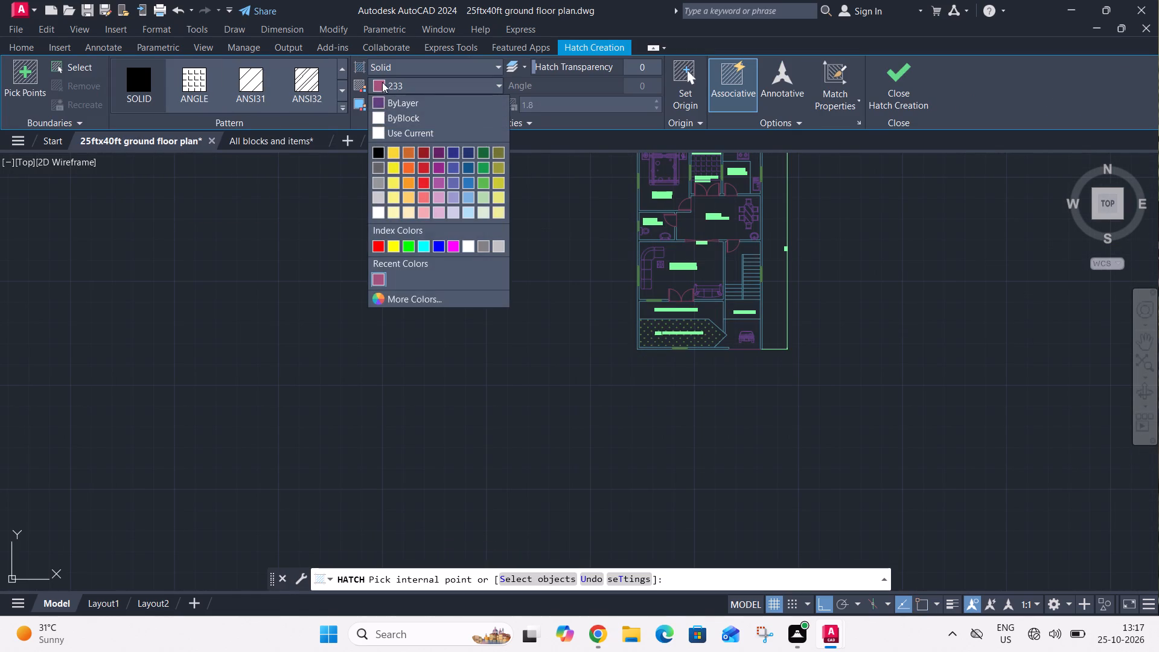
pyautogui.click(382, 82)
pyautogui.click(138, 91)
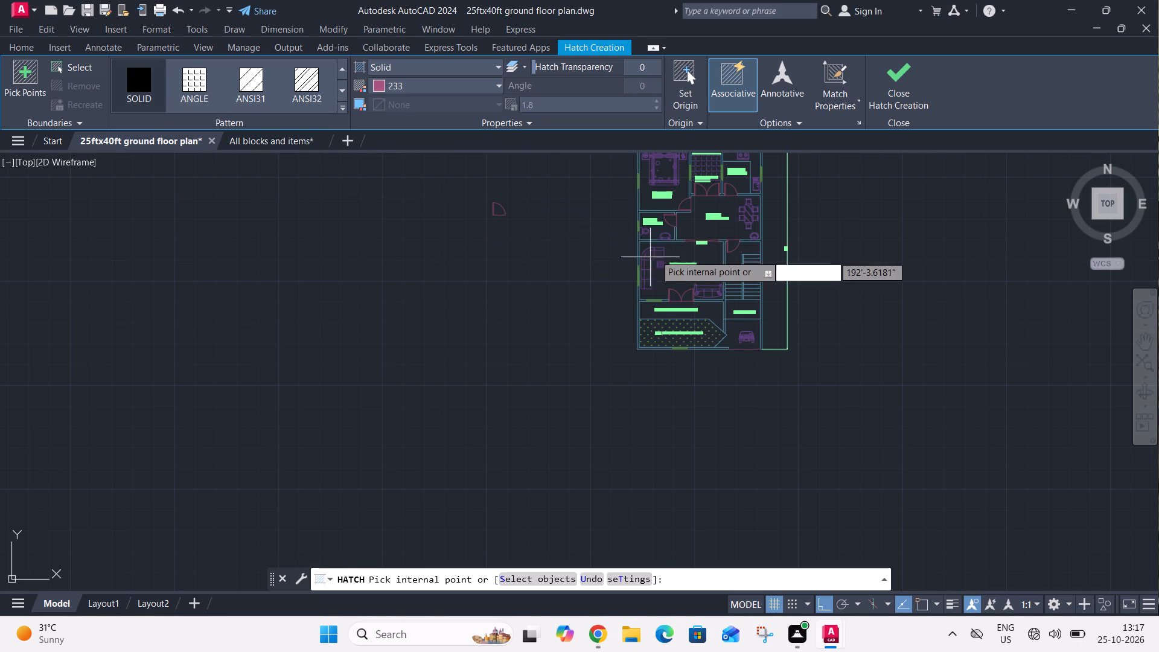
pyautogui.scroll(3, 615, 237)
pyautogui.click(721, 244)
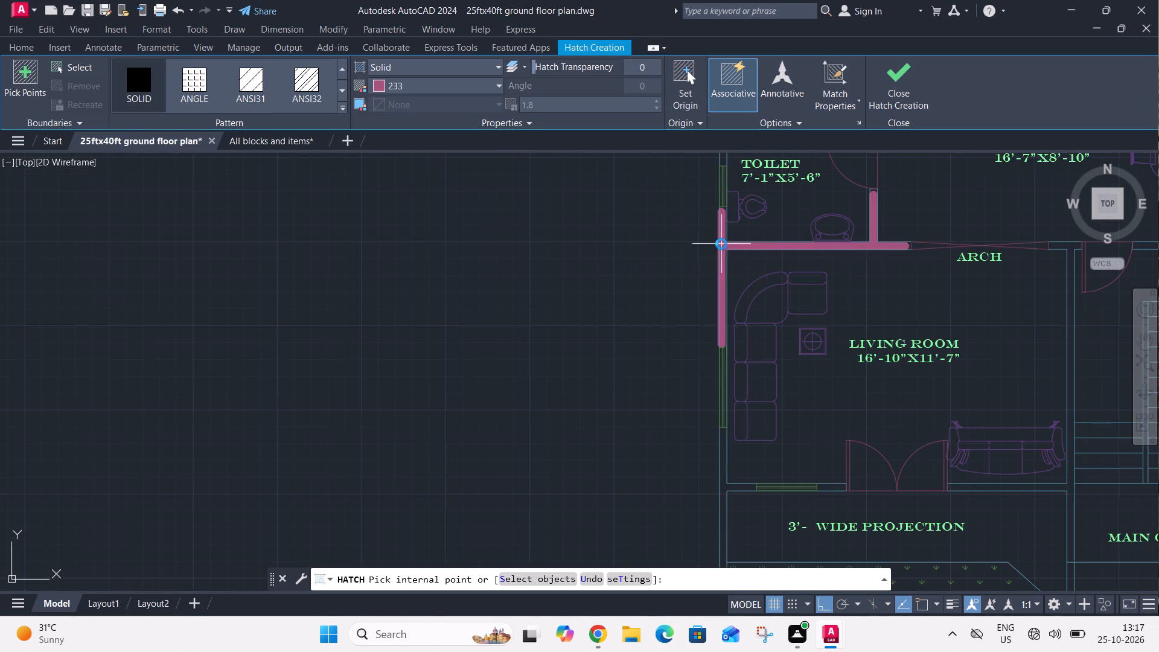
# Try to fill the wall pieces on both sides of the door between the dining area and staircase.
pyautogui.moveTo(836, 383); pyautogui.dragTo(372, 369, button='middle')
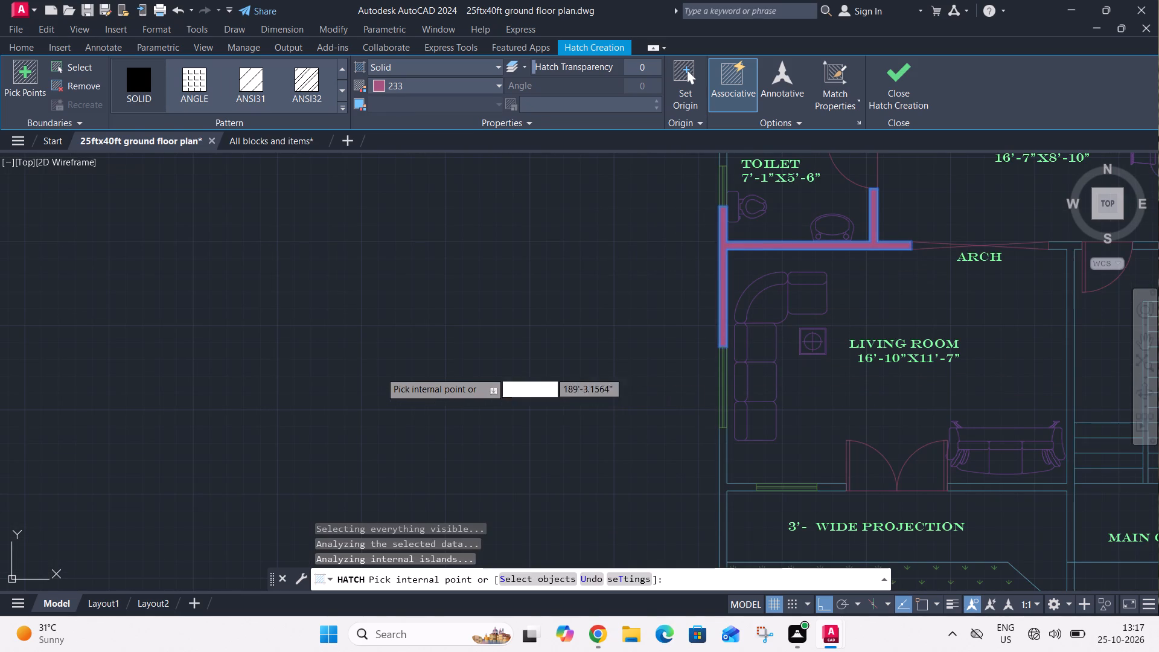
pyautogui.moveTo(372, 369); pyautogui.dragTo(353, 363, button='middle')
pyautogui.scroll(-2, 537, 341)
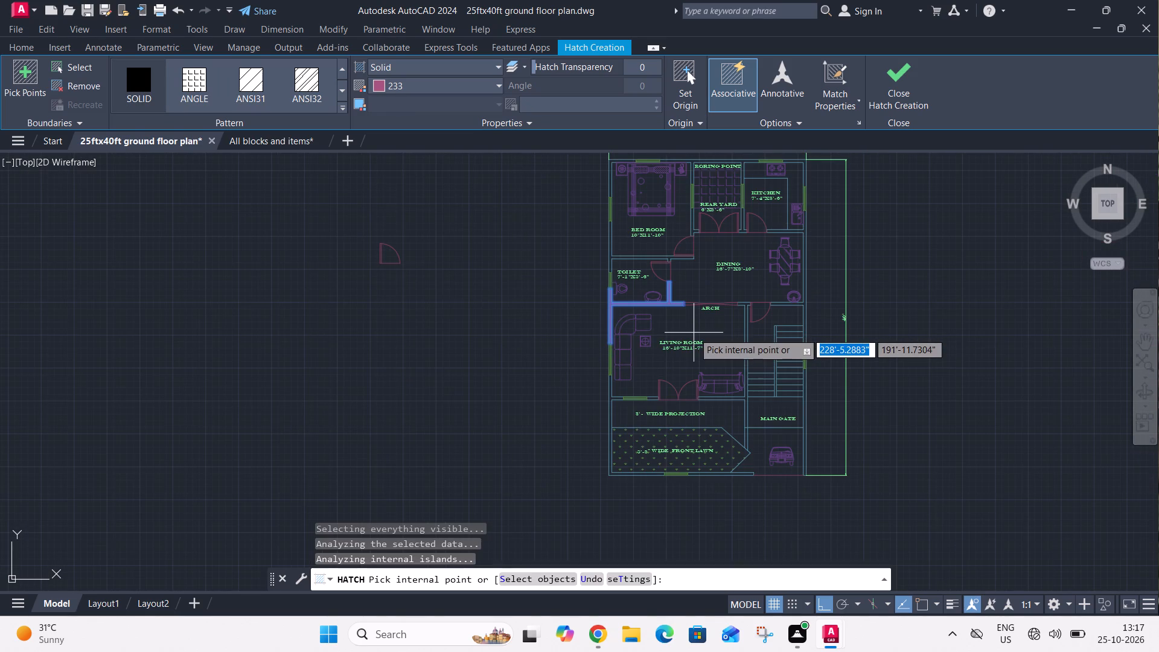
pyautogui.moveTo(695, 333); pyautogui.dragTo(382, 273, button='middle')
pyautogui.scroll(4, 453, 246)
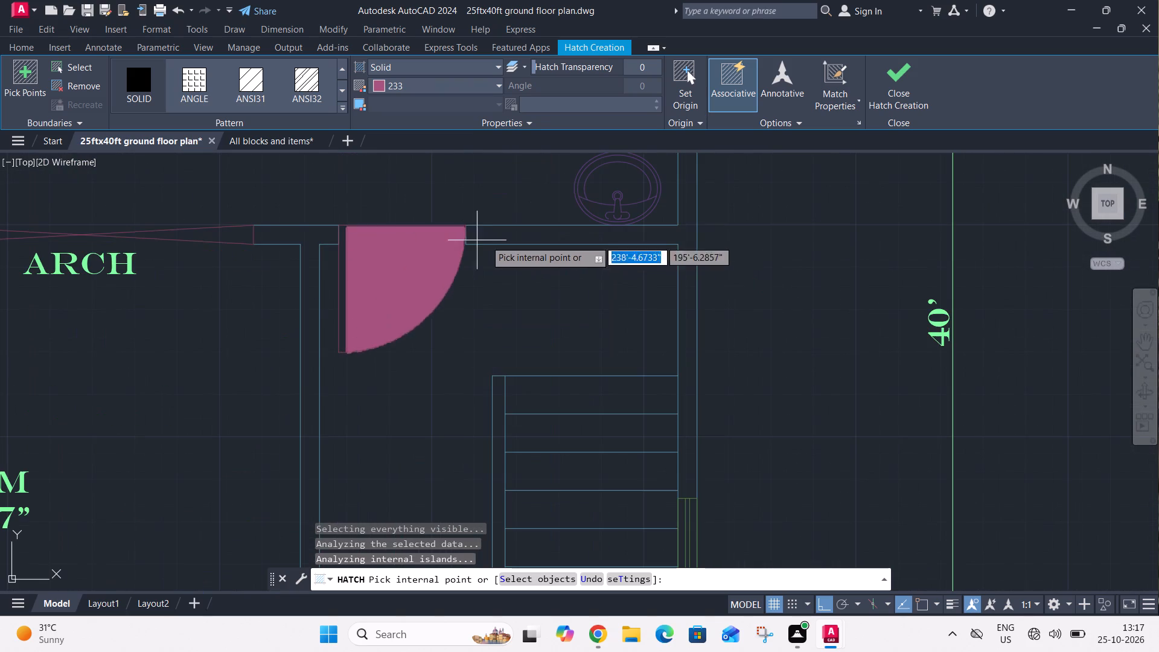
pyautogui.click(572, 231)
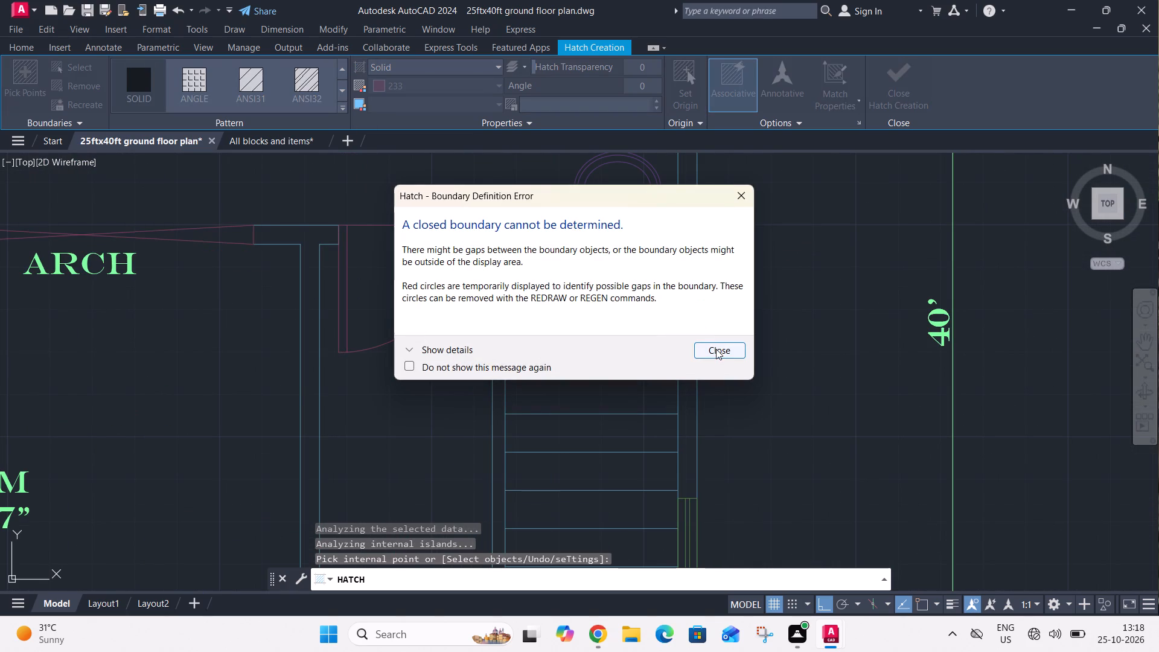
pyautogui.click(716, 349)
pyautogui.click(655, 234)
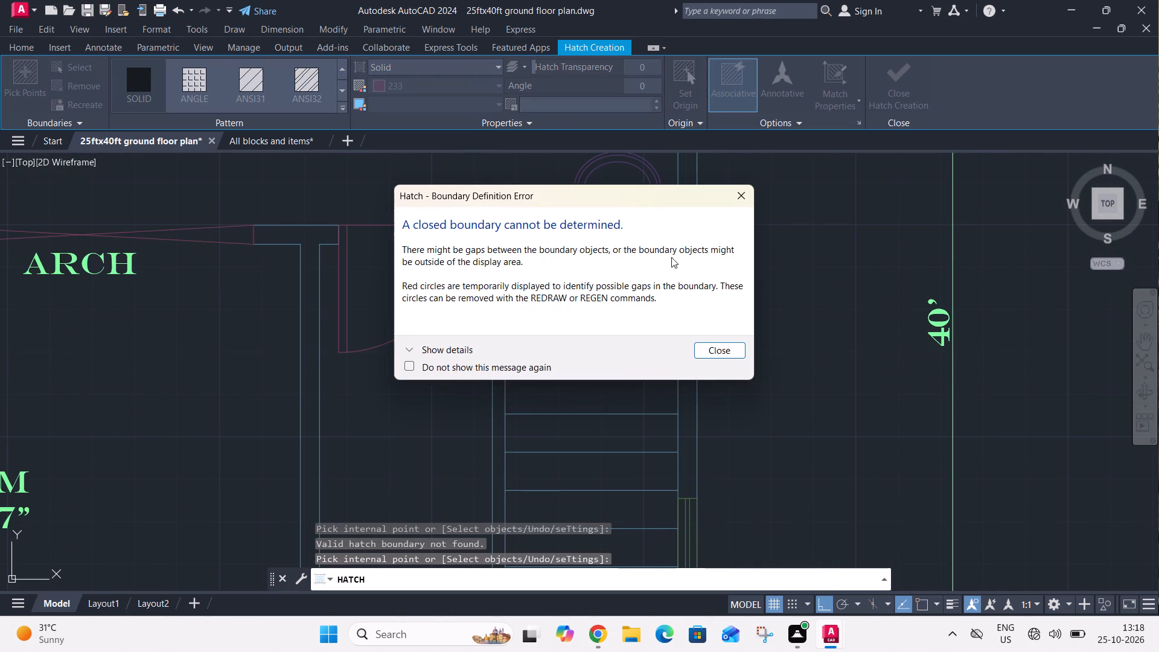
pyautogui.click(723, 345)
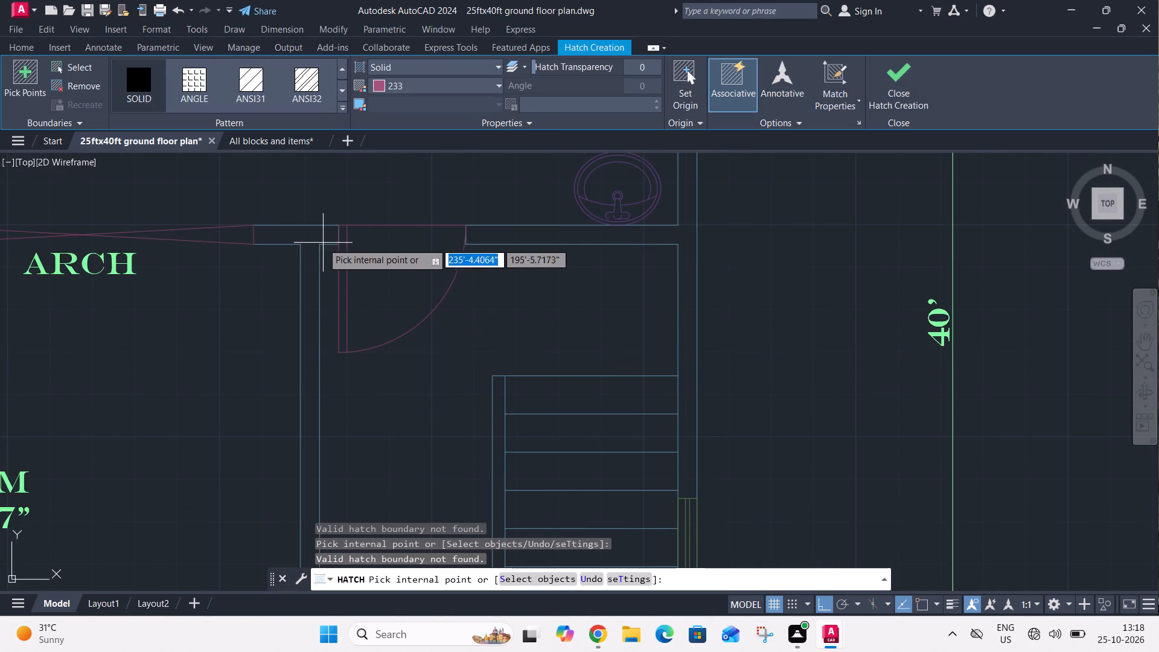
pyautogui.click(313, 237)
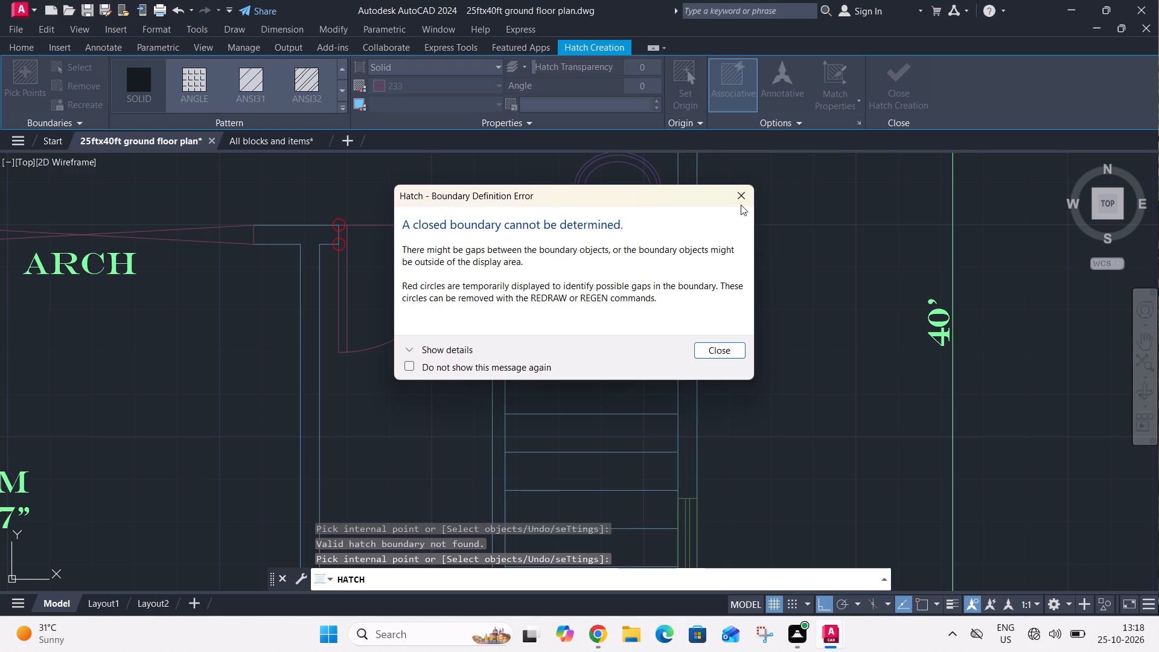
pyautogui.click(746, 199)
# Fill the wall between the living room and staircase, including the front wall piece behind the sofa.
pyautogui.scroll(-3, 706, 323)
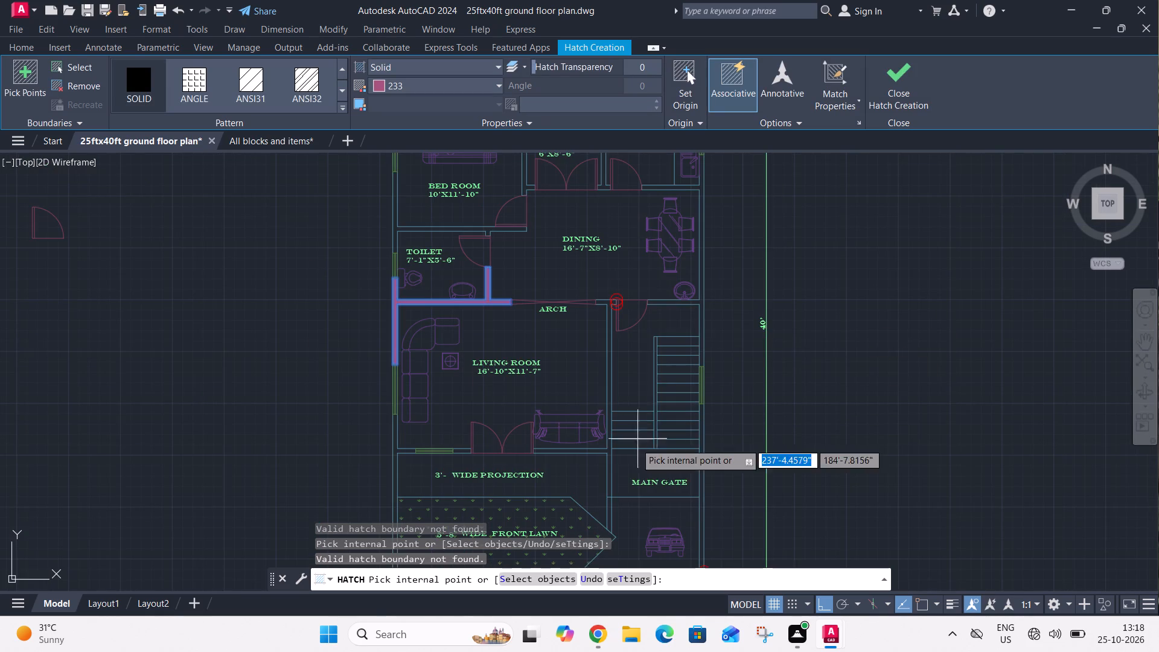
pyautogui.scroll(4, 602, 455)
pyautogui.click(593, 449)
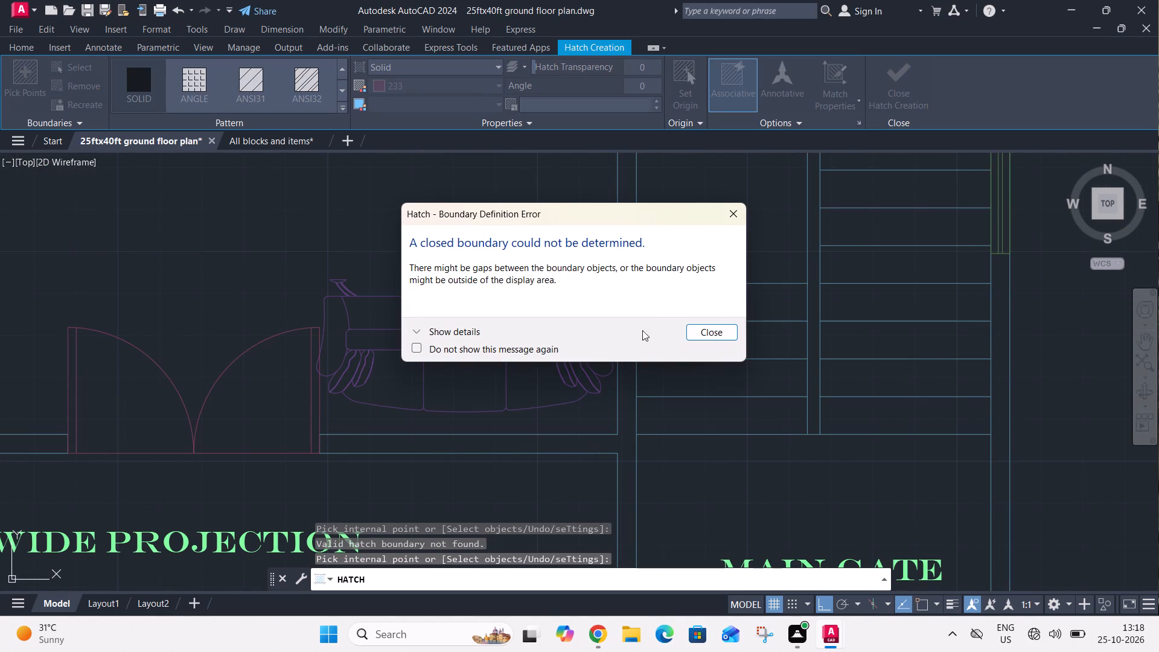
pyautogui.click(711, 333)
# Fill the living room's front corner wall and the wall piece between its front window and entrance door.
pyautogui.scroll(-4, 711, 321)
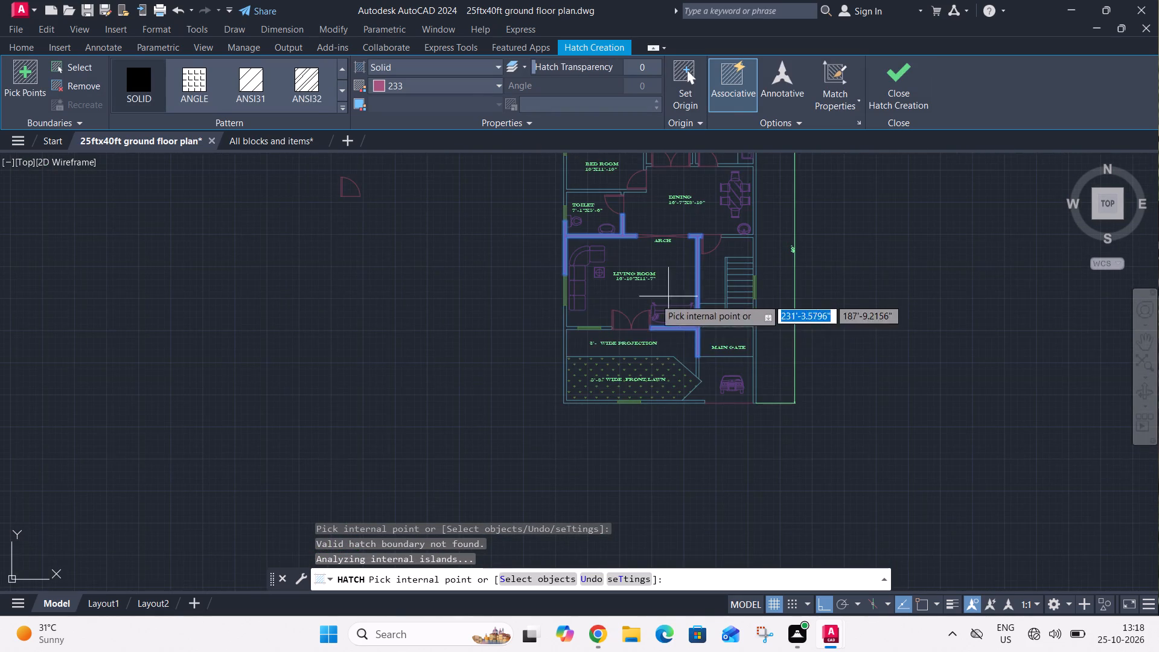
pyautogui.scroll(4, 566, 337)
pyautogui.click(549, 283)
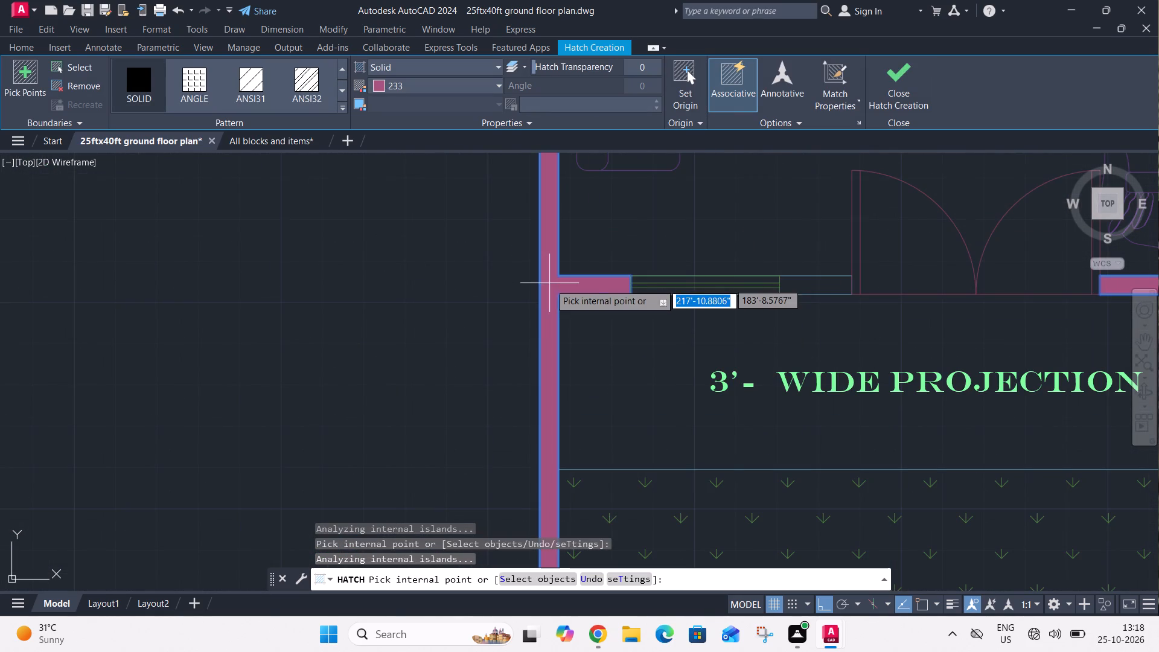
pyautogui.scroll(-3, 550, 300)
pyautogui.scroll(4, 609, 301)
pyautogui.click(621, 288)
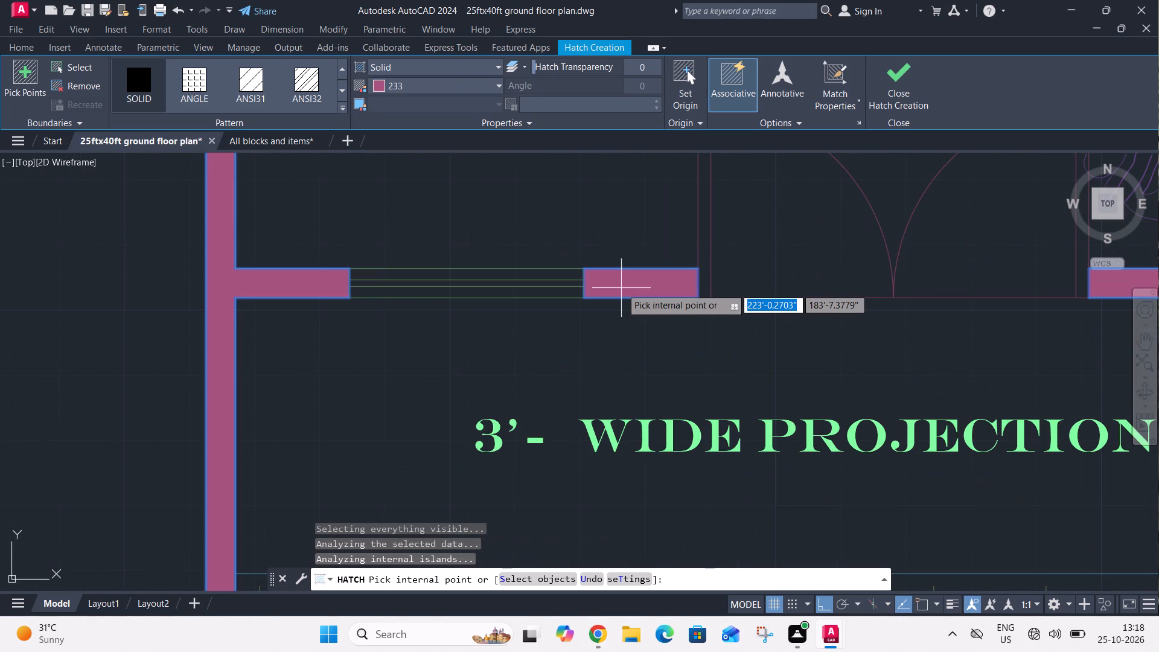
# Fill the front boundary wall below the front lawn, between the window and the gate opening.
pyautogui.scroll(-4, 621, 288)
pyautogui.scroll(4, 755, 403)
pyautogui.click(750, 395)
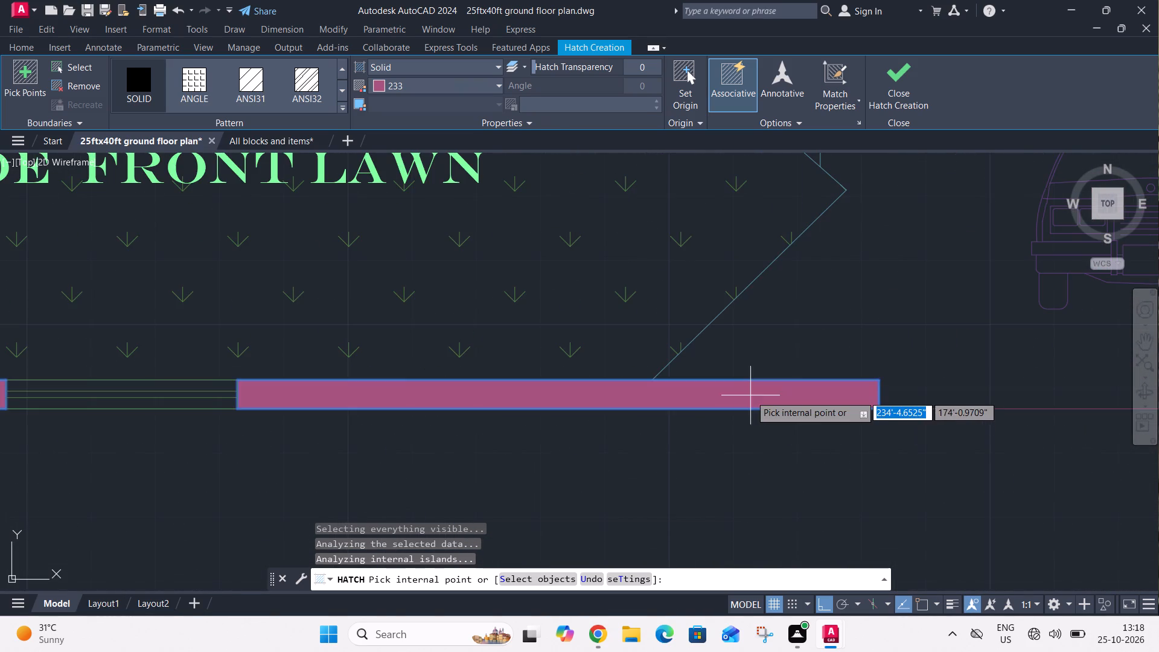
pyautogui.scroll(-3, 750, 397)
pyautogui.scroll(4, 763, 302)
pyautogui.click(758, 306)
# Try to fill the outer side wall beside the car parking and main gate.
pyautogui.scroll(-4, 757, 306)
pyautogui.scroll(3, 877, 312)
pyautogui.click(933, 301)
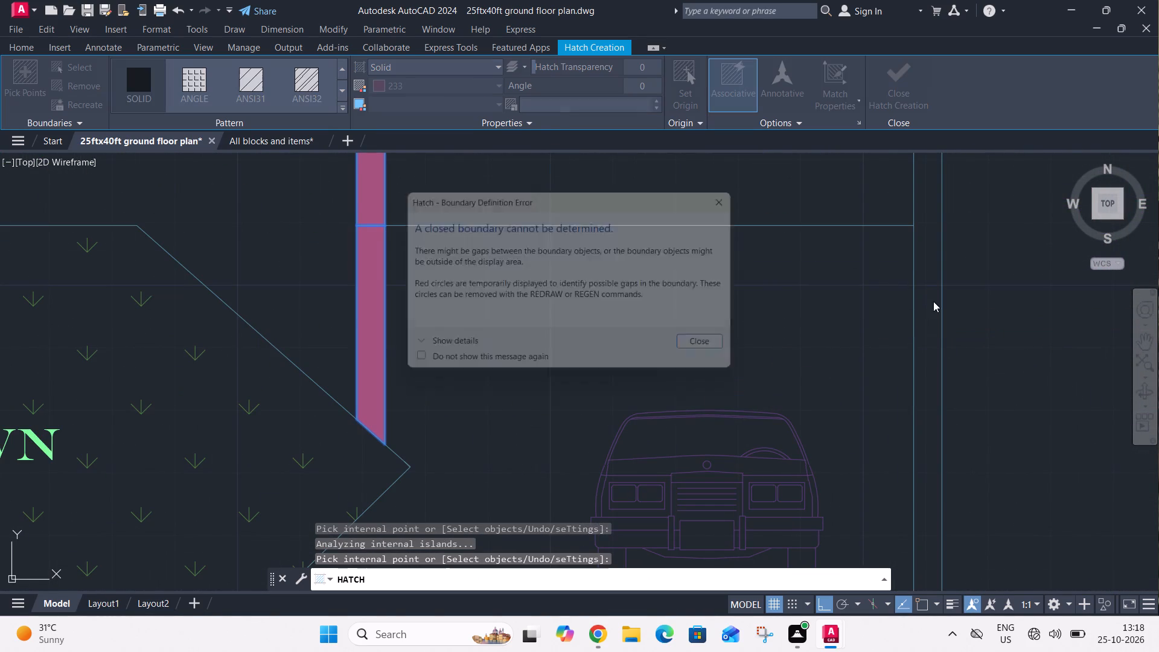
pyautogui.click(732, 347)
# Fill the rear wall between the bedroom and kitchen windows, and the bedroom's rear corner wall.
pyautogui.scroll(-3, 734, 348)
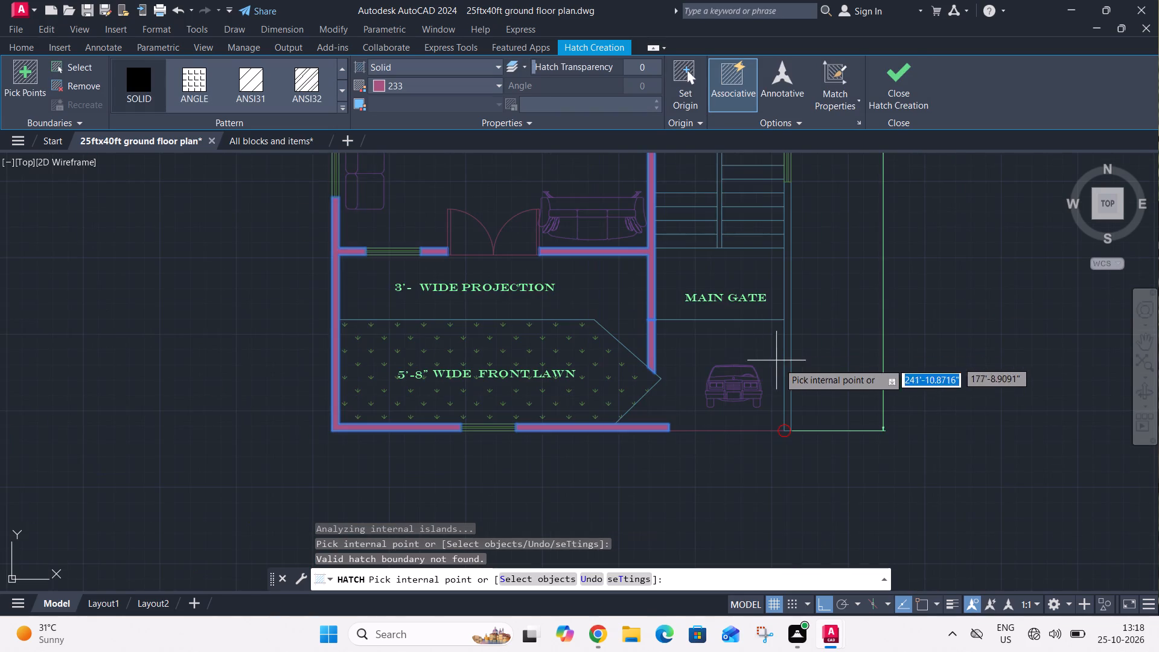
pyautogui.scroll(3, 793, 398)
pyautogui.scroll(-3, 791, 401)
pyautogui.moveTo(801, 376); pyautogui.dragTo(801, 379, button='middle')
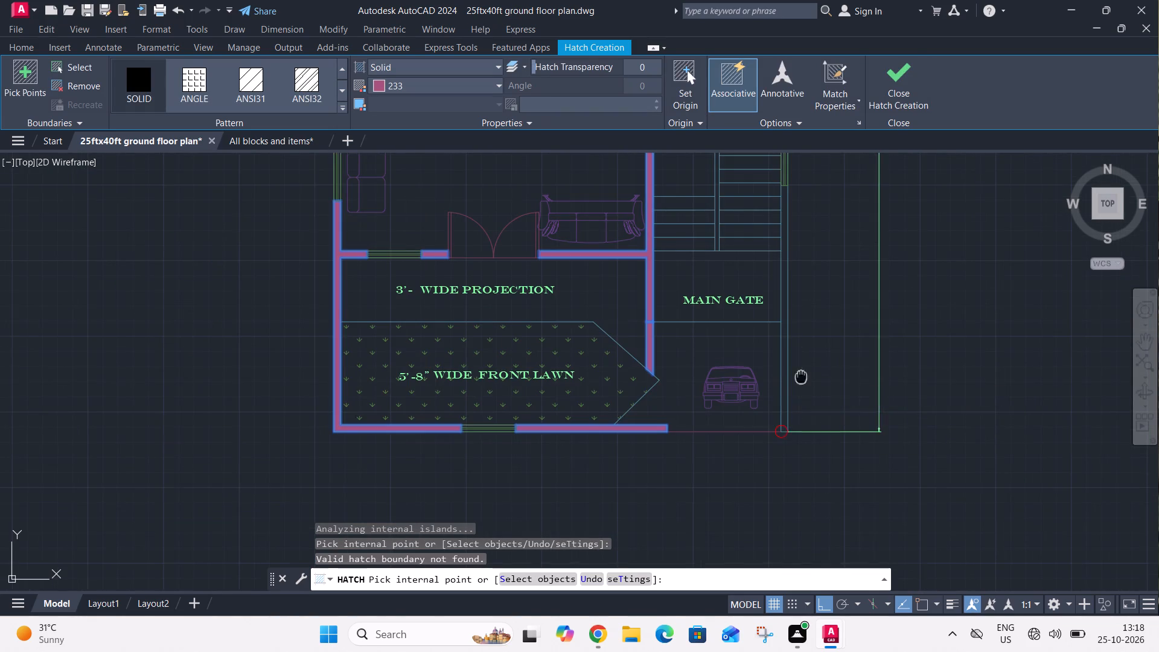
pyautogui.moveTo(801, 379); pyautogui.dragTo(784, 459, button='middle')
pyautogui.moveTo(748, 277); pyautogui.dragTo(715, 469, button='middle')
pyautogui.scroll(-1, 666, 257)
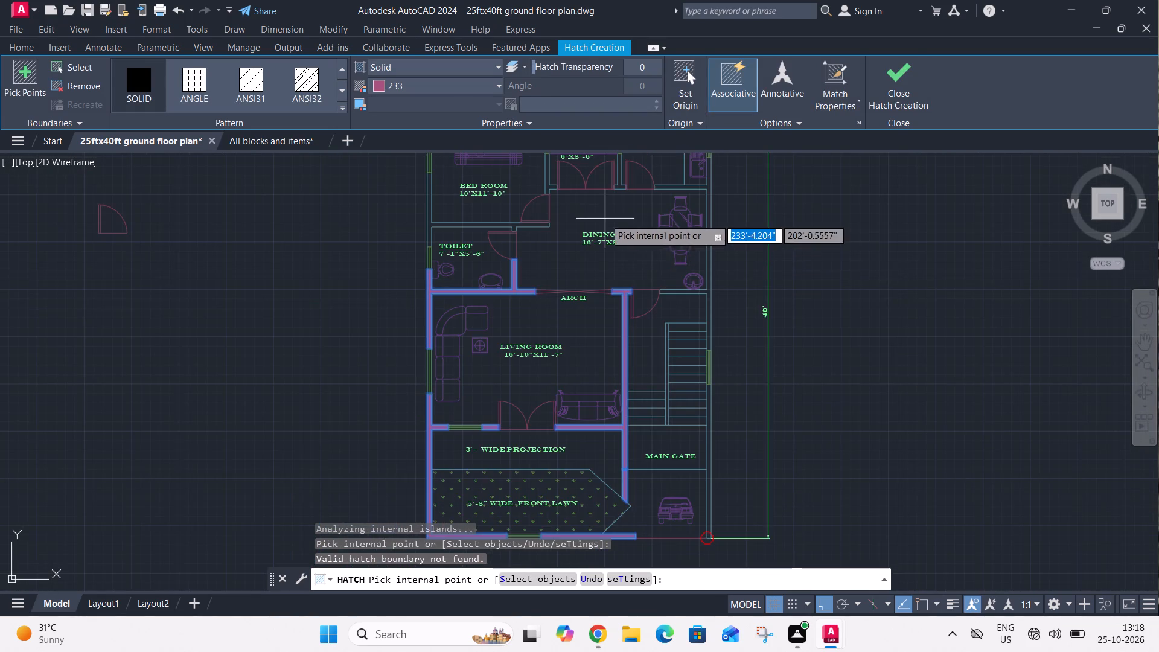
pyautogui.moveTo(605, 219); pyautogui.dragTo(634, 396, button='middle')
pyautogui.scroll(3, 558, 260)
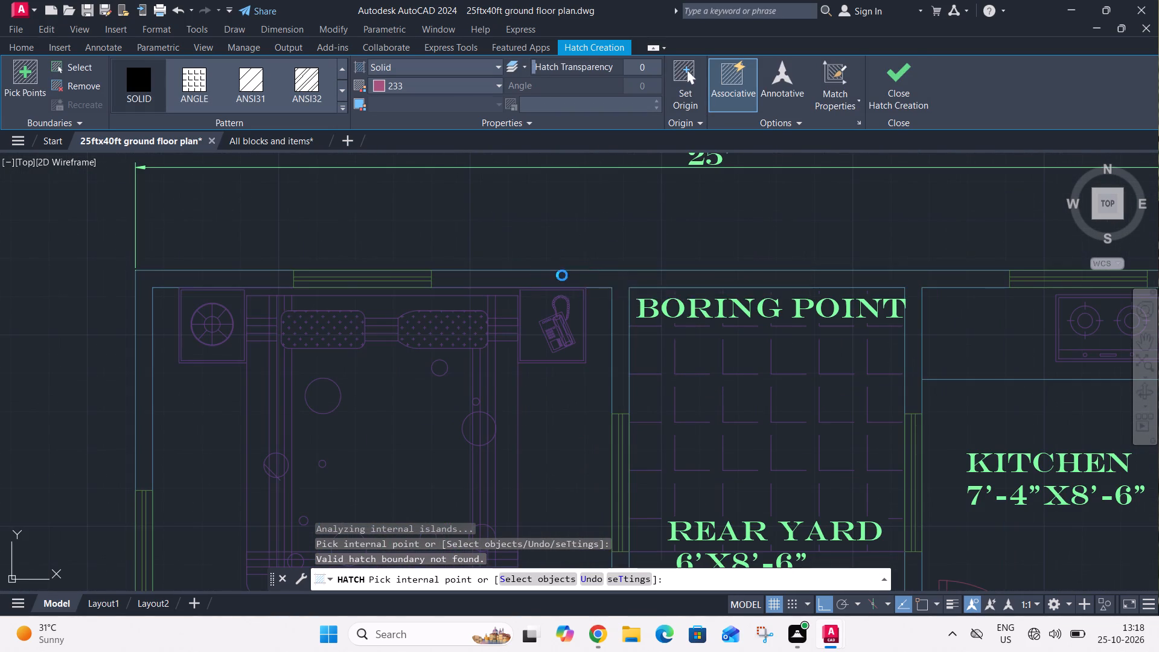
pyautogui.click(562, 274)
pyautogui.click(232, 280)
# Fill the wall pieces around the rear yard and kitchen doors, including the wall between kitchen and dining area.
pyautogui.scroll(-4, 279, 234)
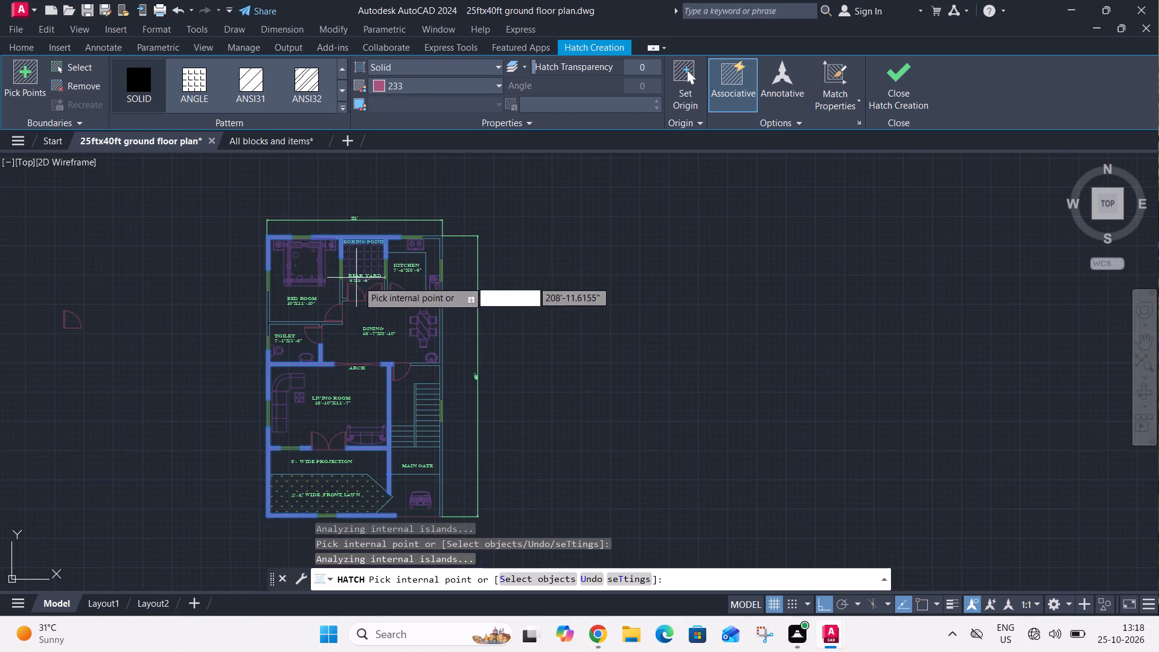
pyautogui.scroll(4, 371, 302)
pyautogui.click(449, 286)
pyautogui.click(663, 280)
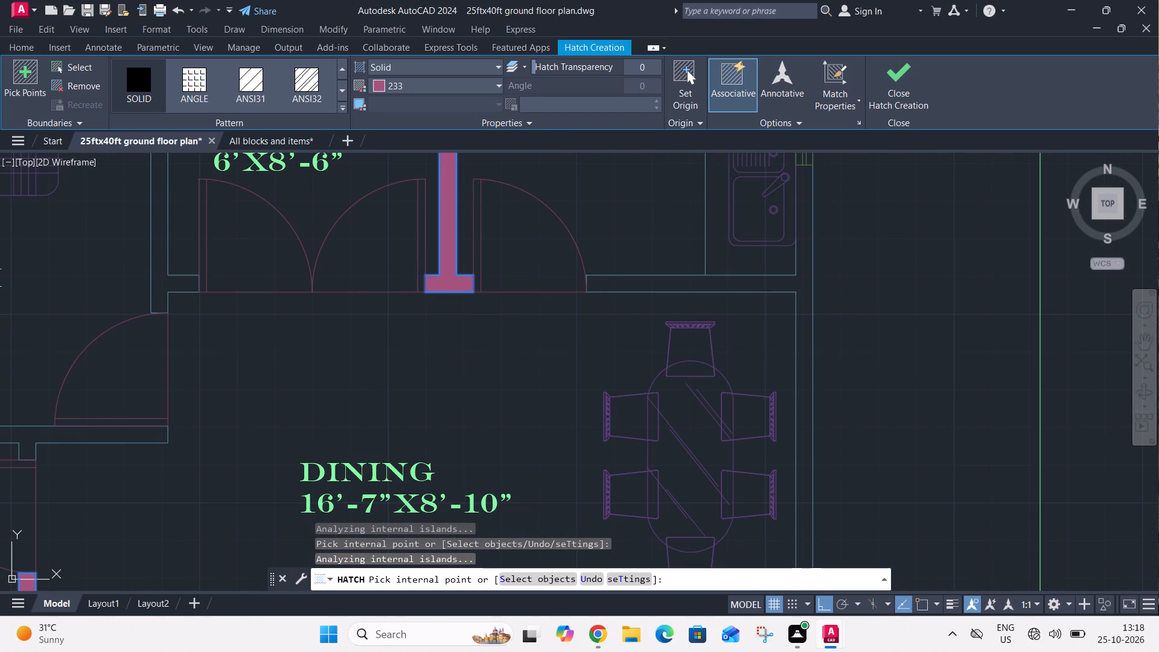
pyautogui.click(165, 281)
# Fill the wall between the bedroom and toilet, up to the bedroom door.
pyautogui.scroll(-4, 223, 252)
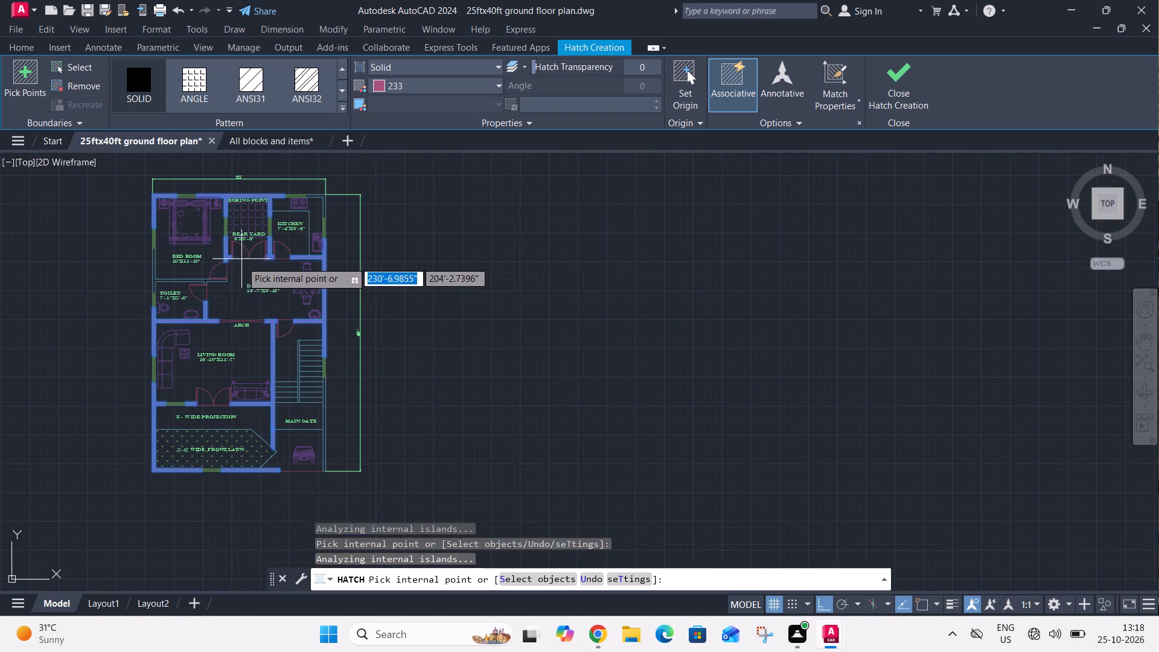
pyautogui.scroll(4, 197, 282)
pyautogui.click(191, 278)
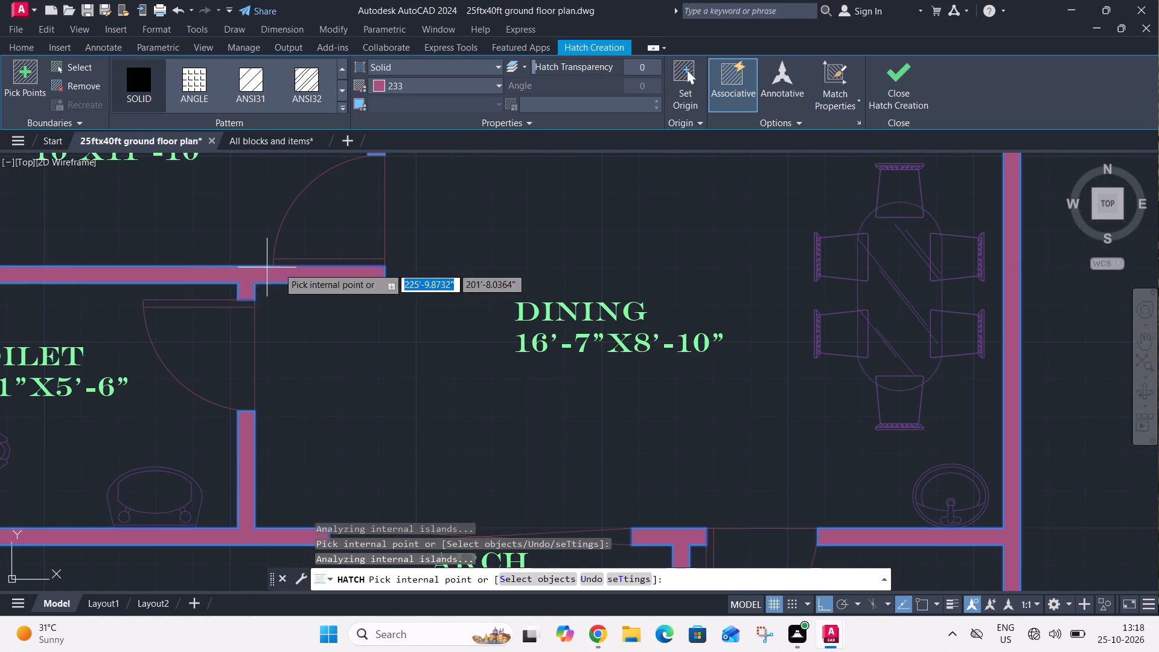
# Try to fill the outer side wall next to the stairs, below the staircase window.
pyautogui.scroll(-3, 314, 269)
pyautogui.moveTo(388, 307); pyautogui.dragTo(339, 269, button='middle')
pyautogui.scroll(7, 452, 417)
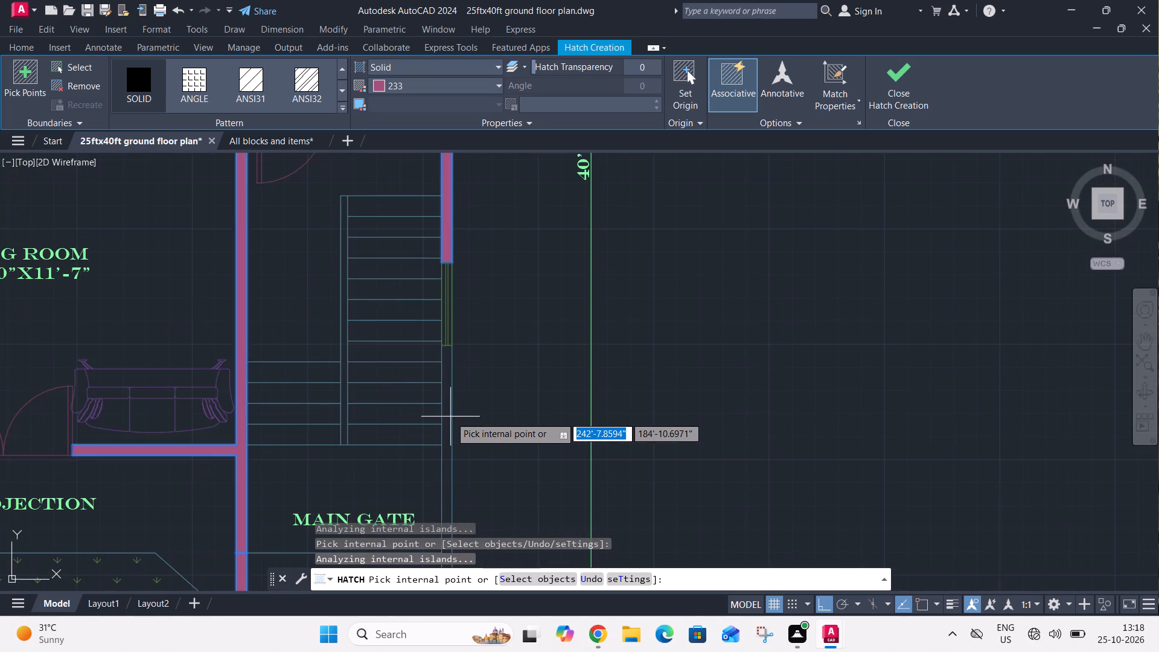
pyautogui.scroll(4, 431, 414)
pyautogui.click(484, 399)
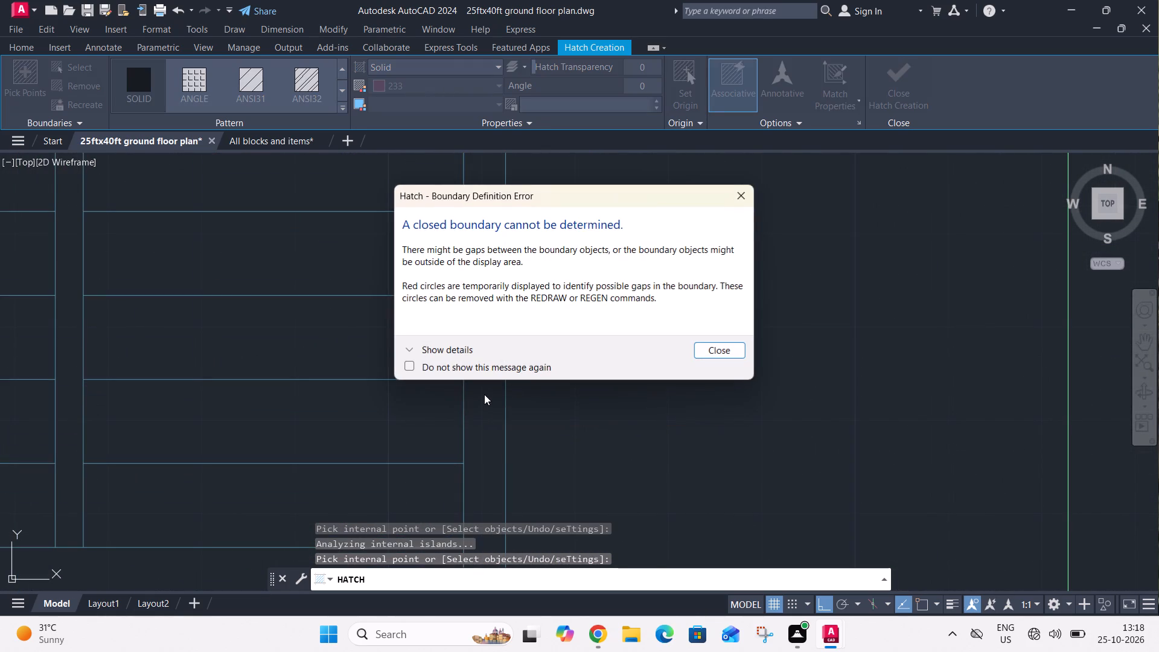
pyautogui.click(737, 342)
# Fill the kitchen's rear corner wall between its two windows and finish the hatch.
pyautogui.scroll(-4, 717, 356)
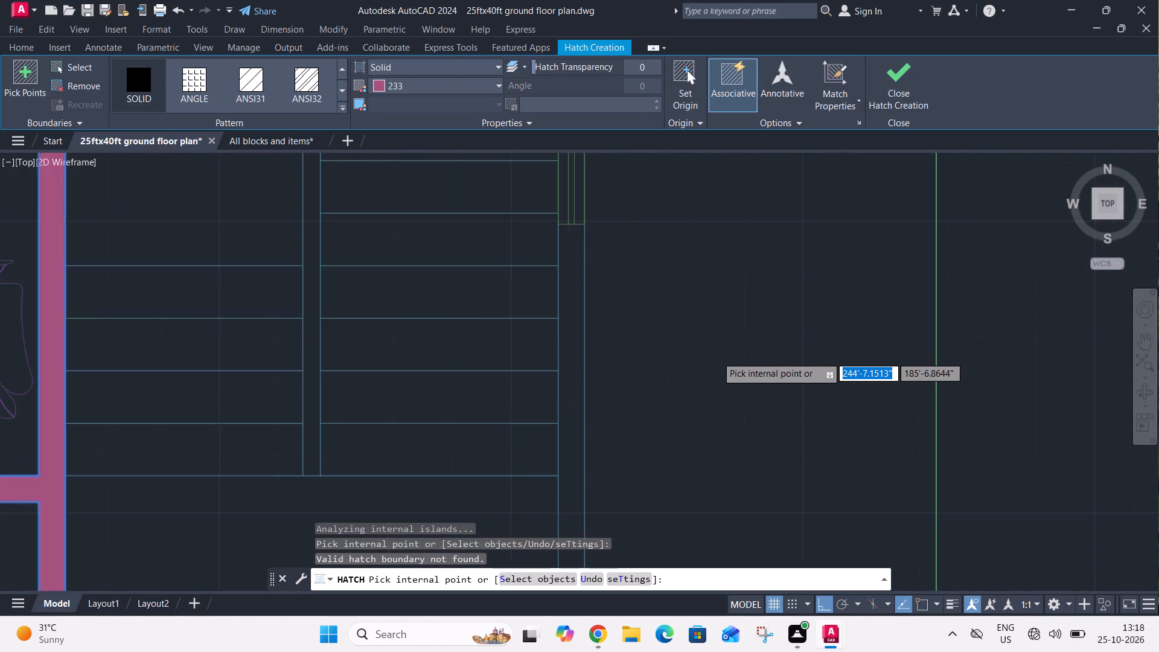
pyautogui.scroll(-2, 718, 353)
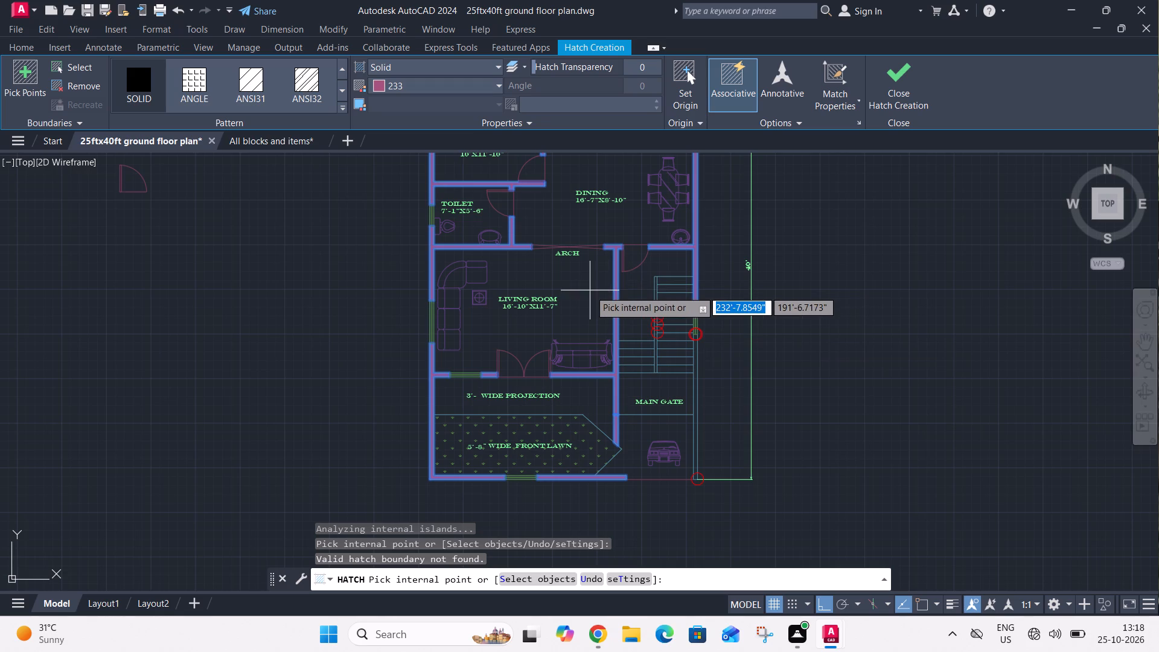
pyautogui.moveTo(590, 292); pyautogui.dragTo(556, 434, button='middle')
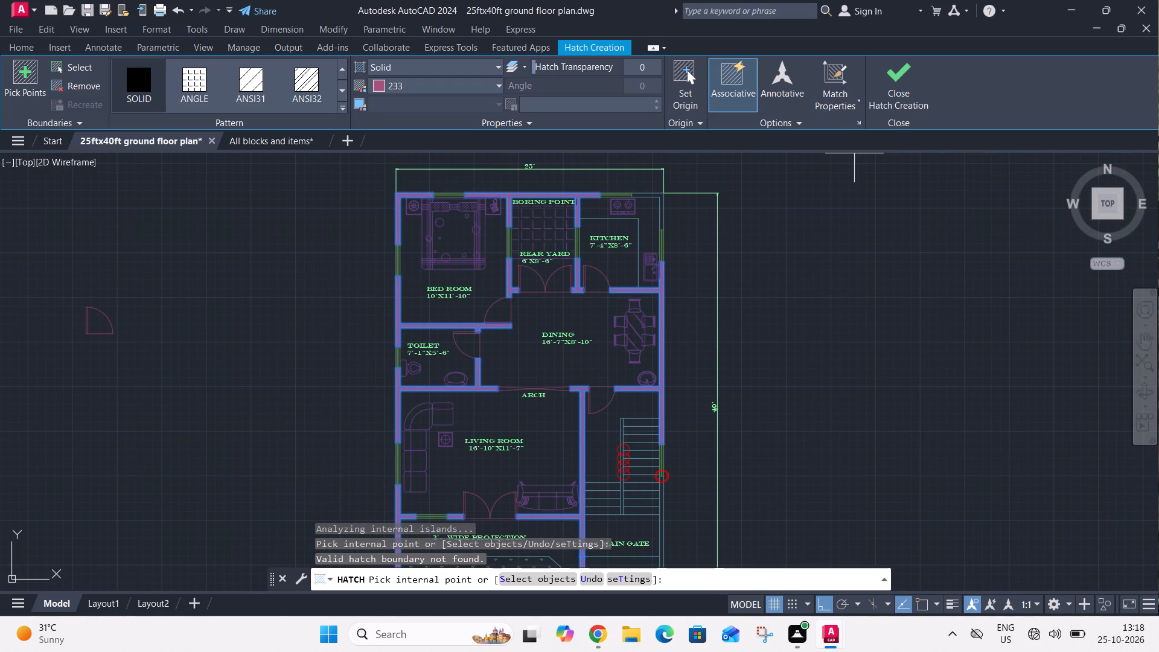
pyautogui.scroll(4, 650, 200)
pyautogui.click(651, 190)
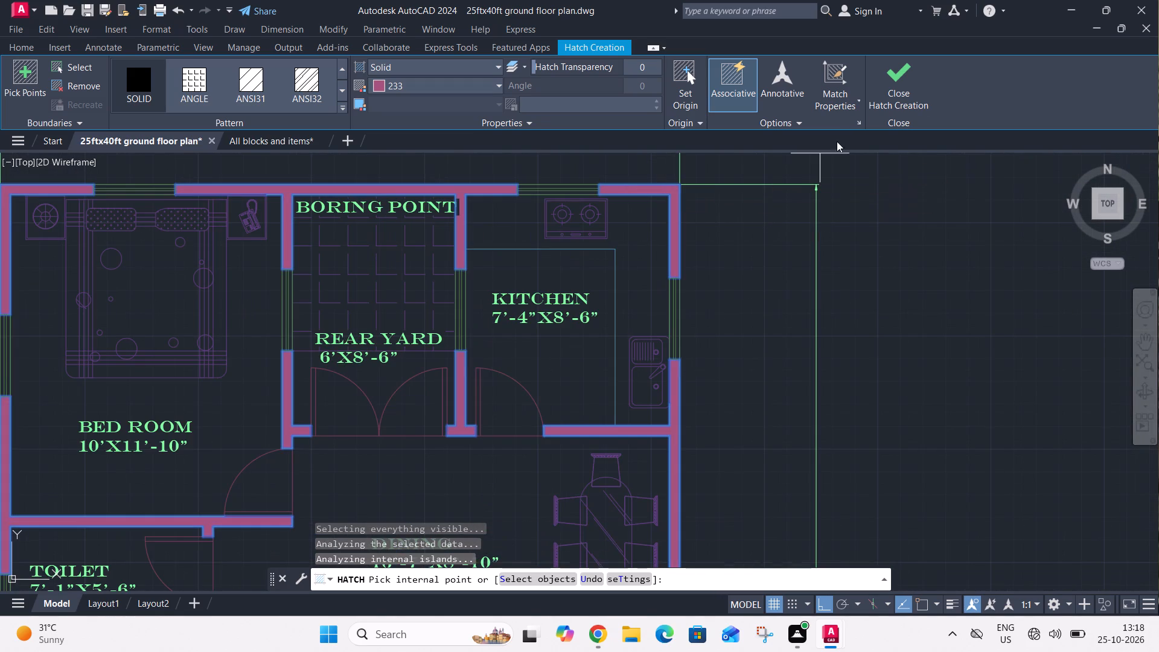
pyautogui.click(875, 91)
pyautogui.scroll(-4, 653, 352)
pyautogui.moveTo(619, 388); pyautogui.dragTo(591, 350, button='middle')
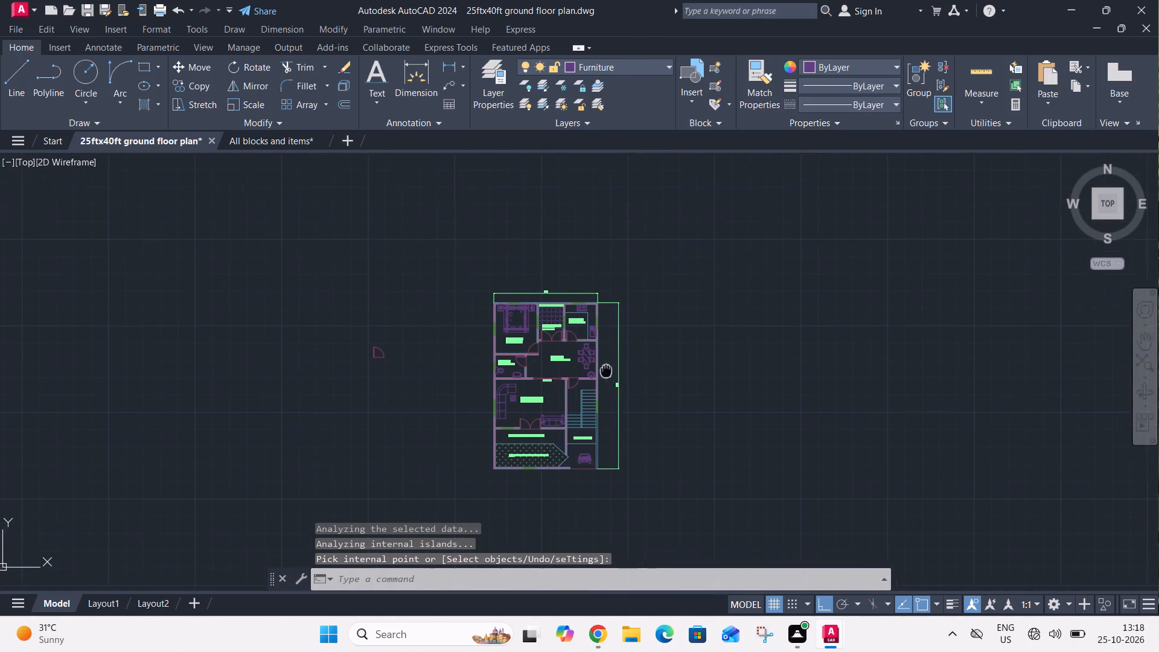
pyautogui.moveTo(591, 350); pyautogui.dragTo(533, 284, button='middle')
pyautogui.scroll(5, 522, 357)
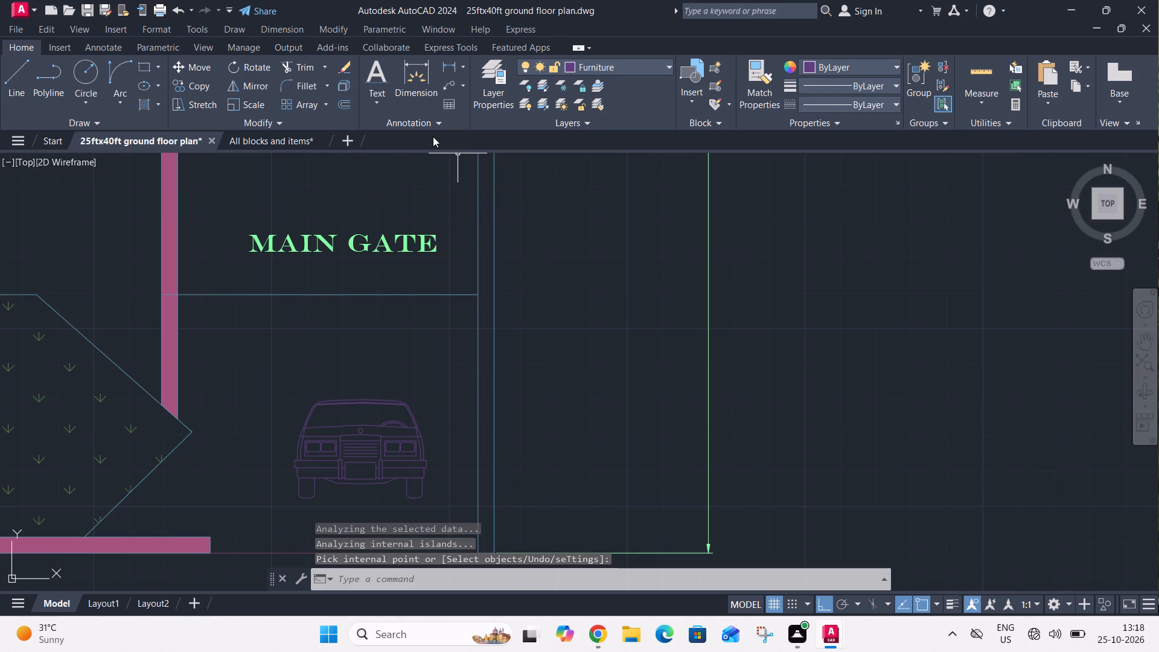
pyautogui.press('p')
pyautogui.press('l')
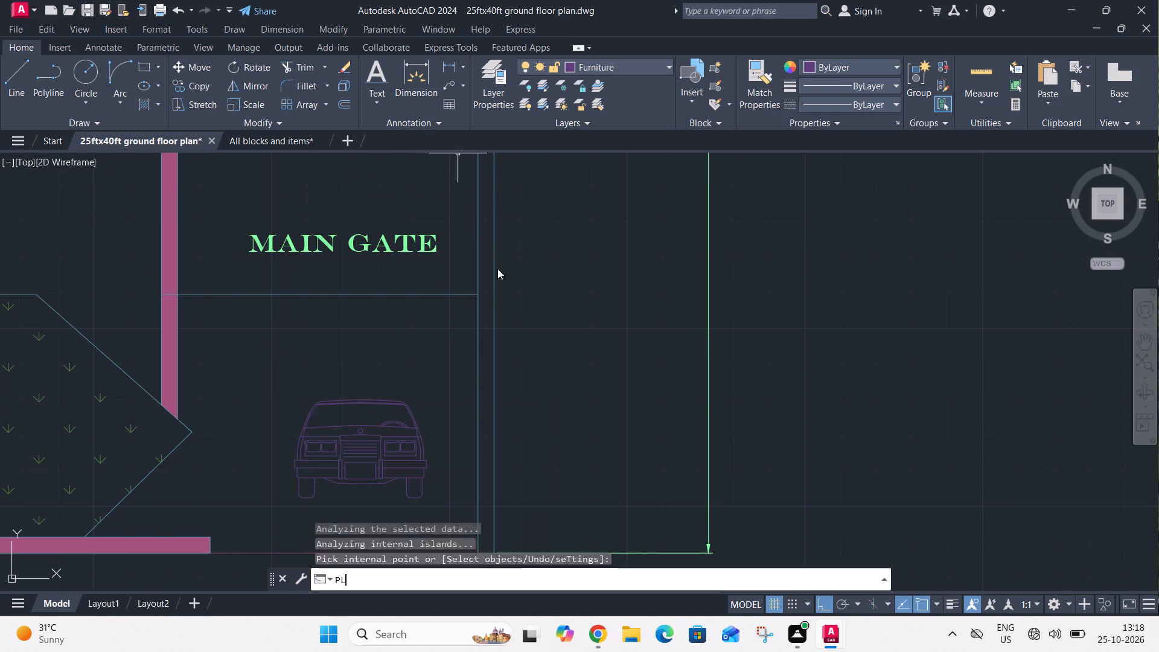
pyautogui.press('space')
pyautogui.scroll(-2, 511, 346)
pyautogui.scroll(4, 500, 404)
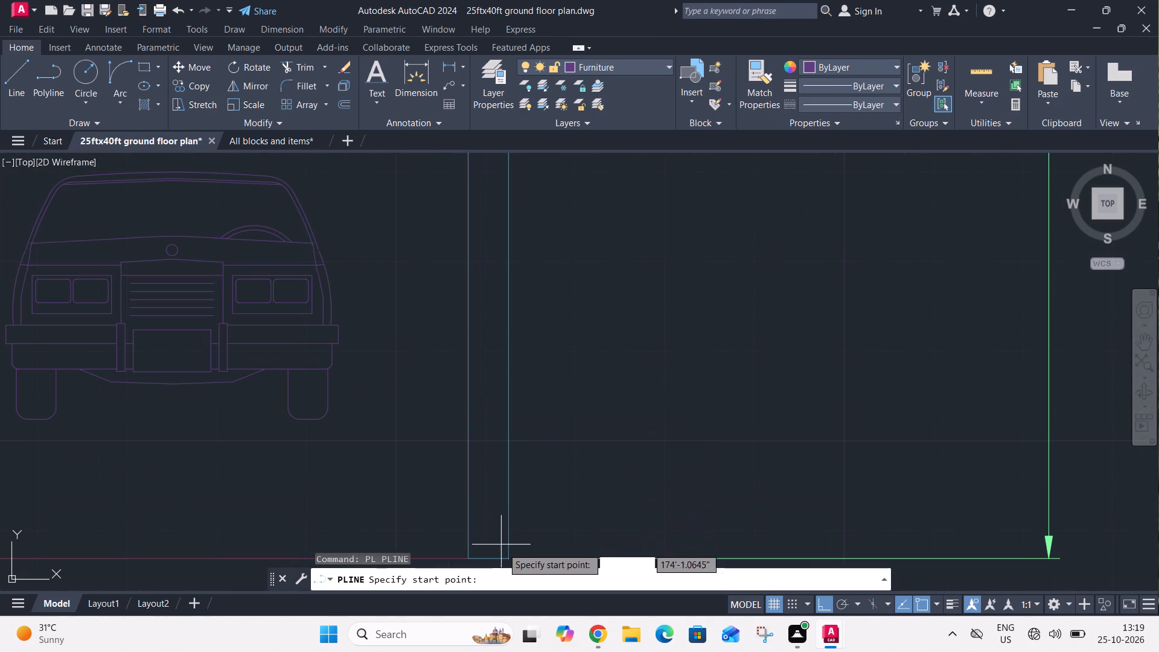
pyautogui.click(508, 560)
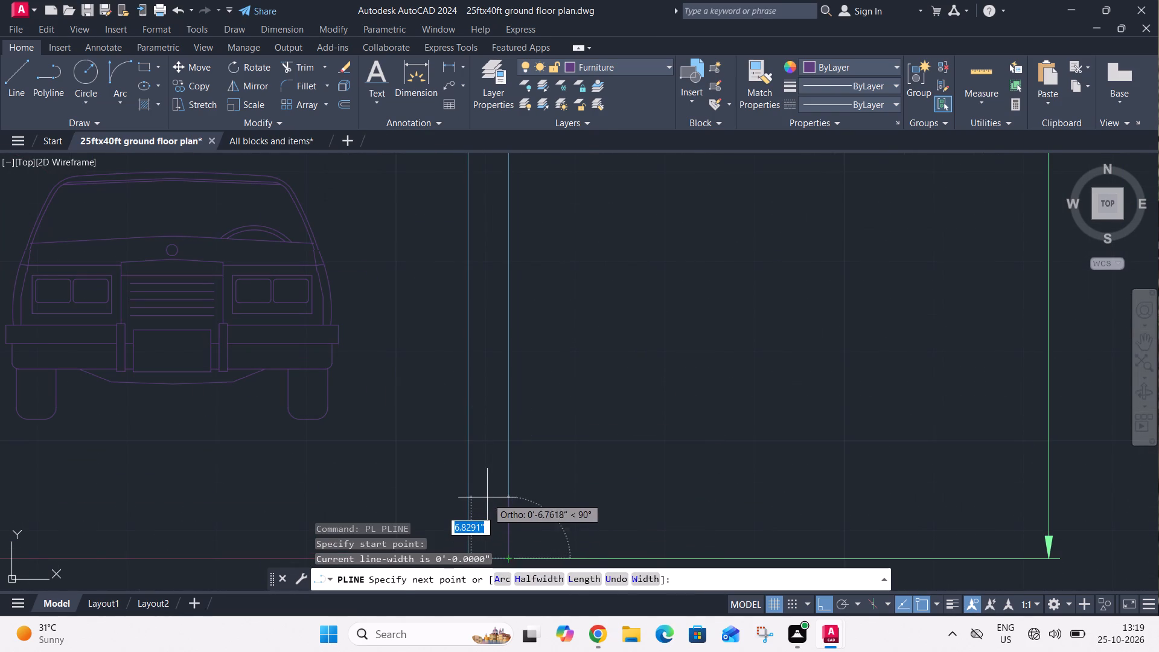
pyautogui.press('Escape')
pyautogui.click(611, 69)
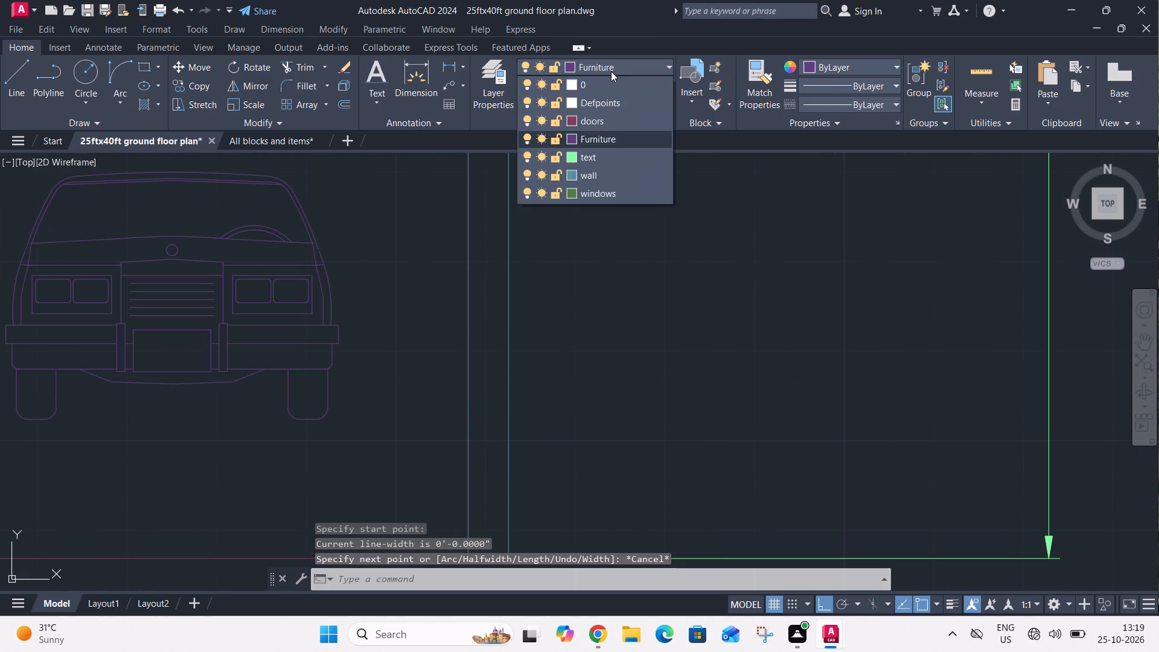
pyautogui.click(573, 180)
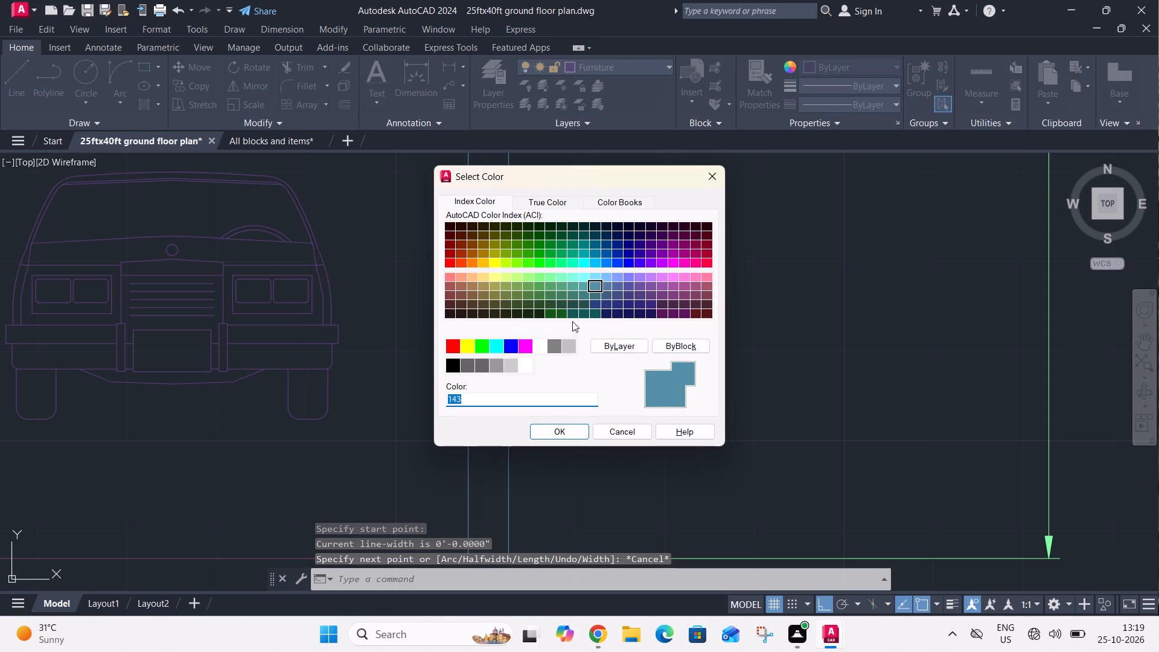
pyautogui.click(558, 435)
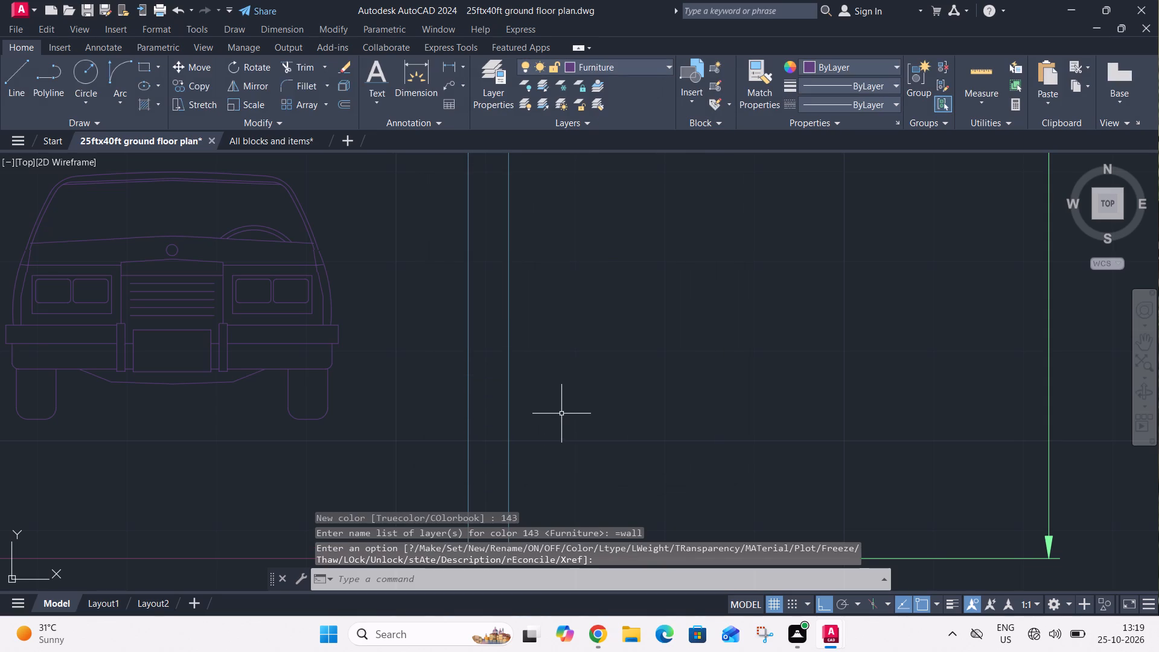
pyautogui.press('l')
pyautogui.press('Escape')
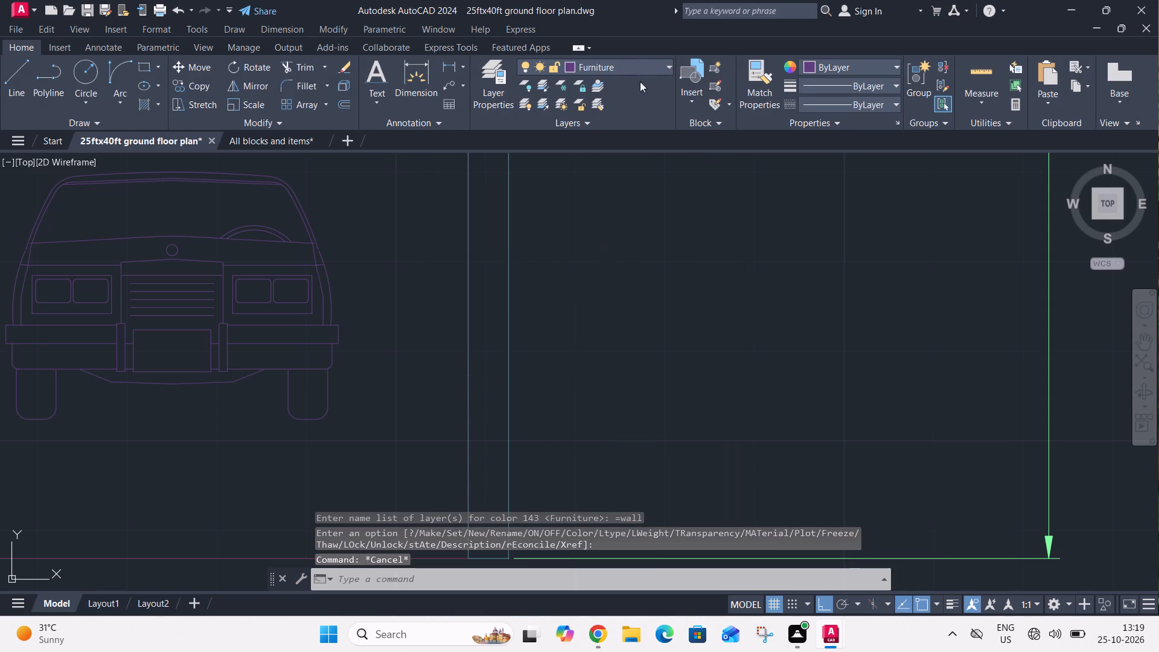
# On the wall layer, draw a polyline around the outer side wall from its front end to the staircase window and back past the front corner.
pyautogui.click(642, 66)
pyautogui.click(640, 173)
pyautogui.press('p')
pyautogui.press('l')
pyautogui.press('space')
pyautogui.scroll(-4, 633, 212)
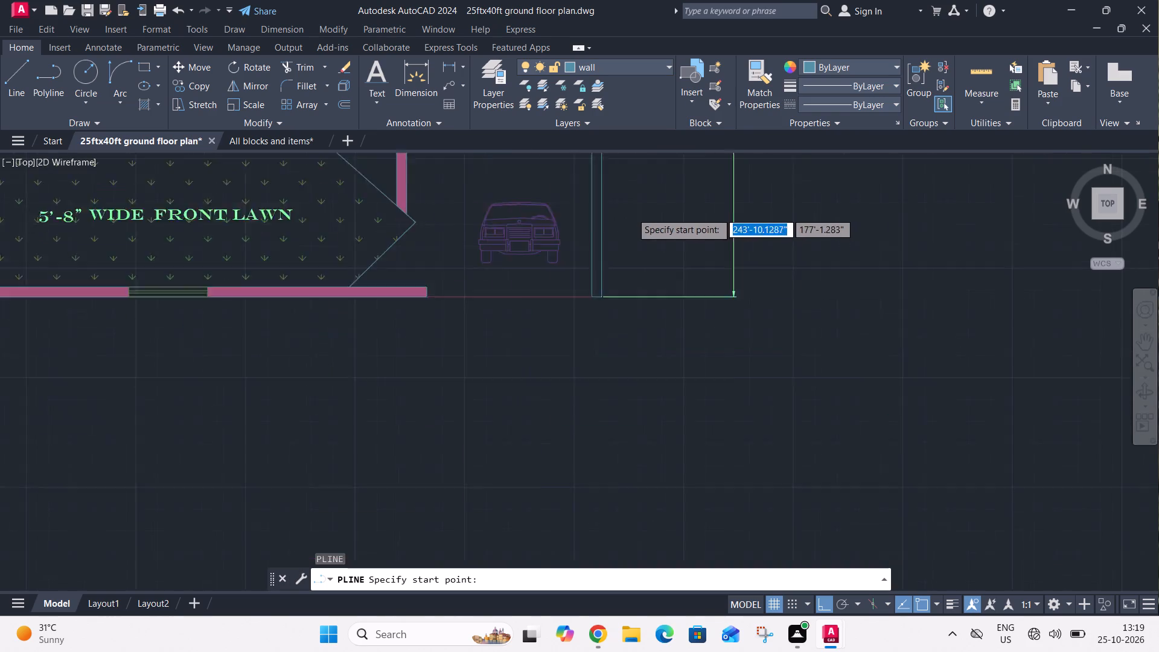
pyautogui.scroll(3, 623, 267)
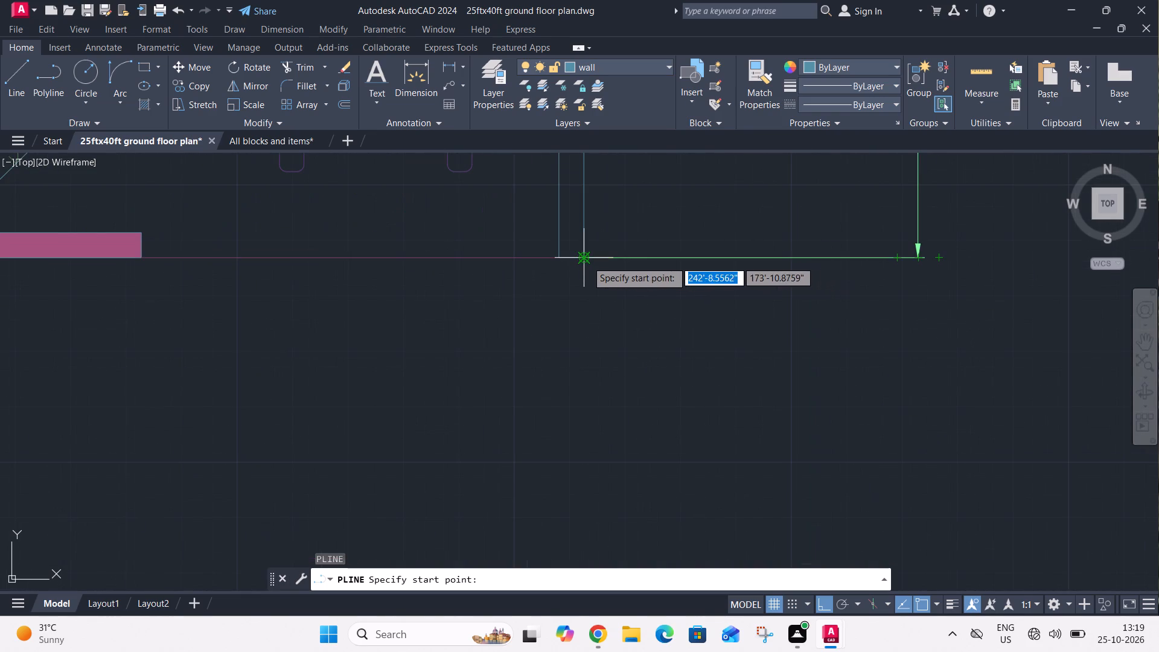
pyautogui.click(586, 260)
pyautogui.click(557, 259)
pyautogui.moveTo(566, 239); pyautogui.dragTo(572, 246, button='middle')
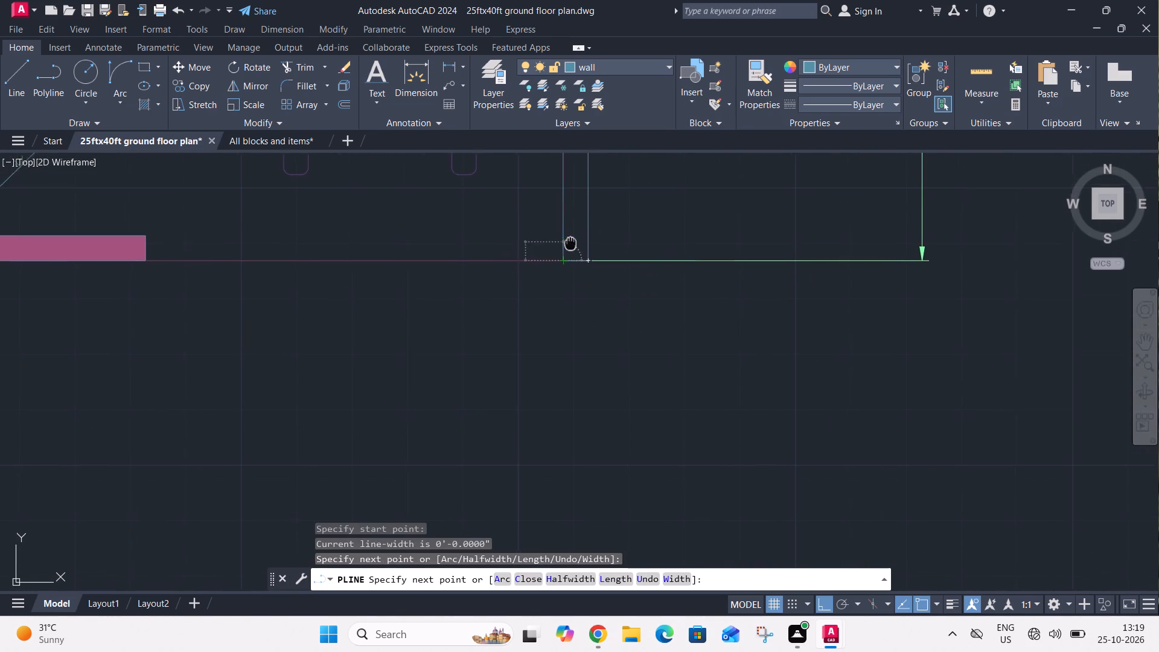
pyautogui.moveTo(572, 246); pyautogui.dragTo(593, 401, button='middle')
pyautogui.scroll(1, 593, 401)
pyautogui.scroll(-3, 593, 401)
pyautogui.moveTo(592, 206); pyautogui.dragTo(594, 389, button='middle')
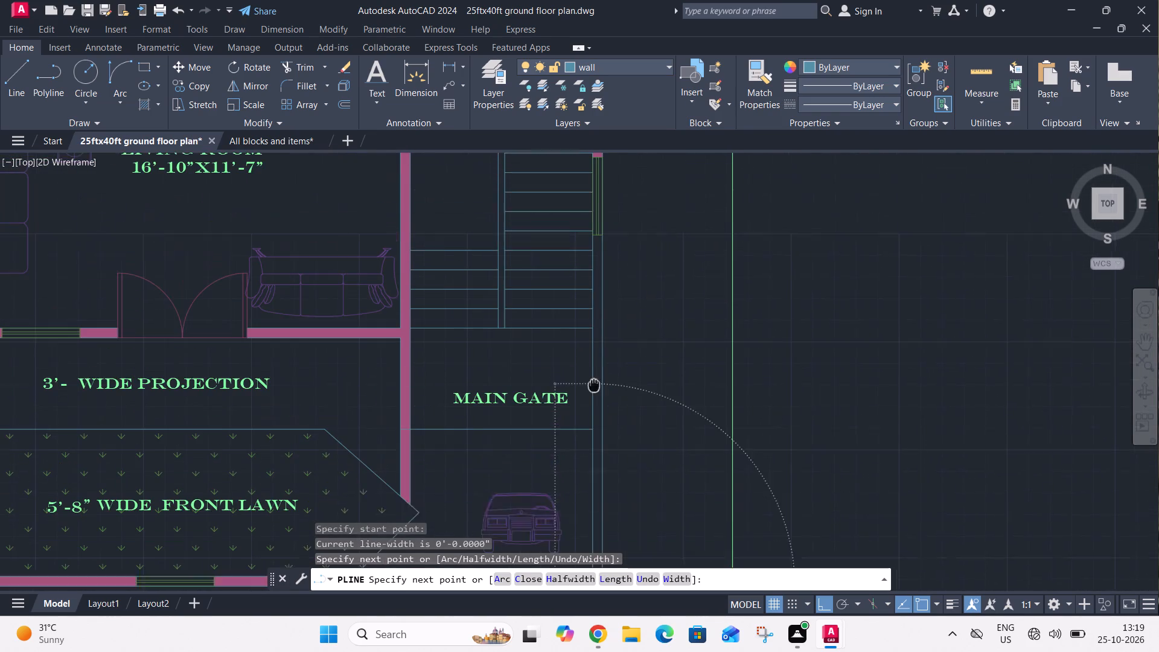
pyautogui.moveTo(594, 389); pyautogui.dragTo(592, 403, button='middle')
pyautogui.click(591, 257)
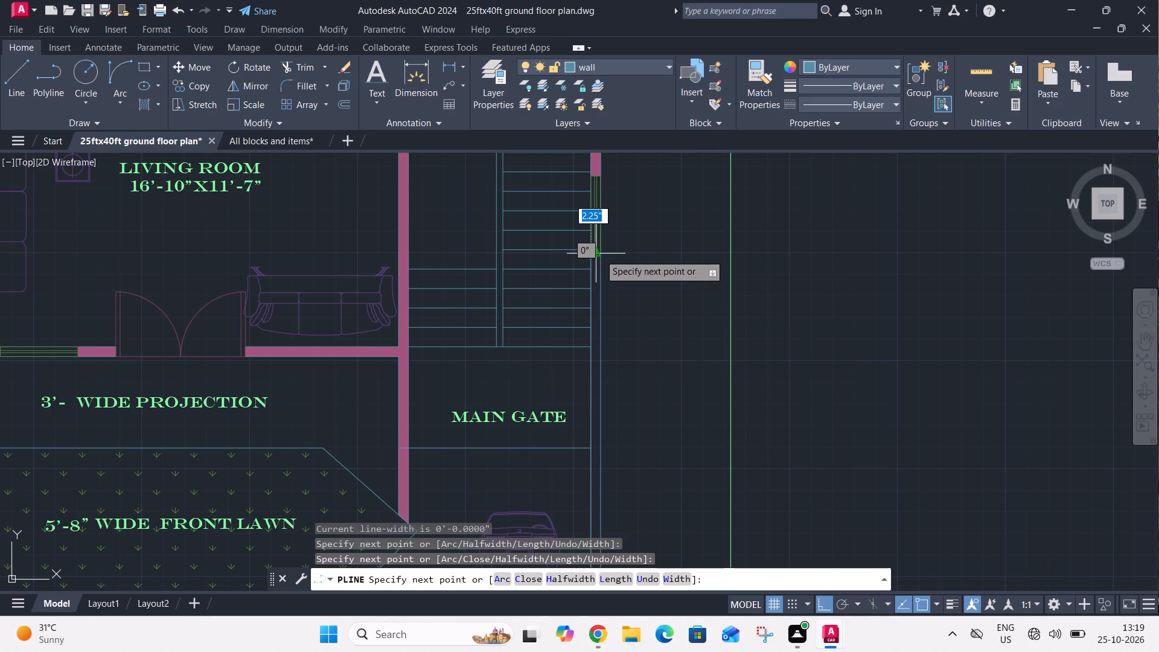
pyautogui.click(605, 252)
pyautogui.scroll(-3, 607, 300)
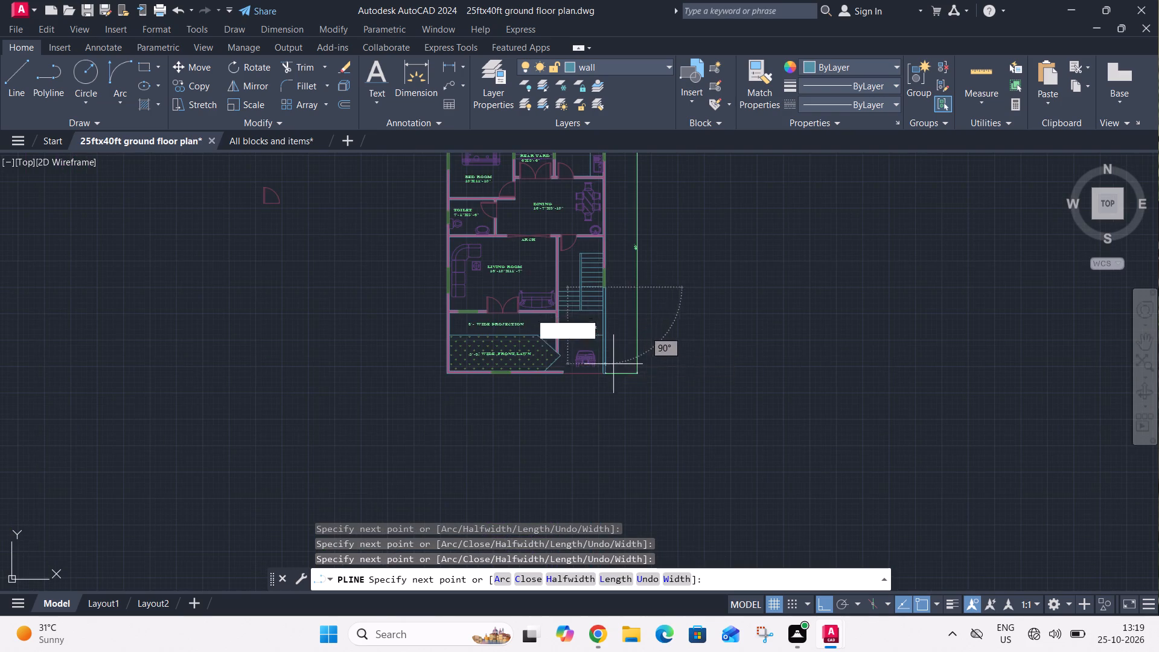
pyautogui.scroll(4, 611, 369)
pyautogui.click(571, 383)
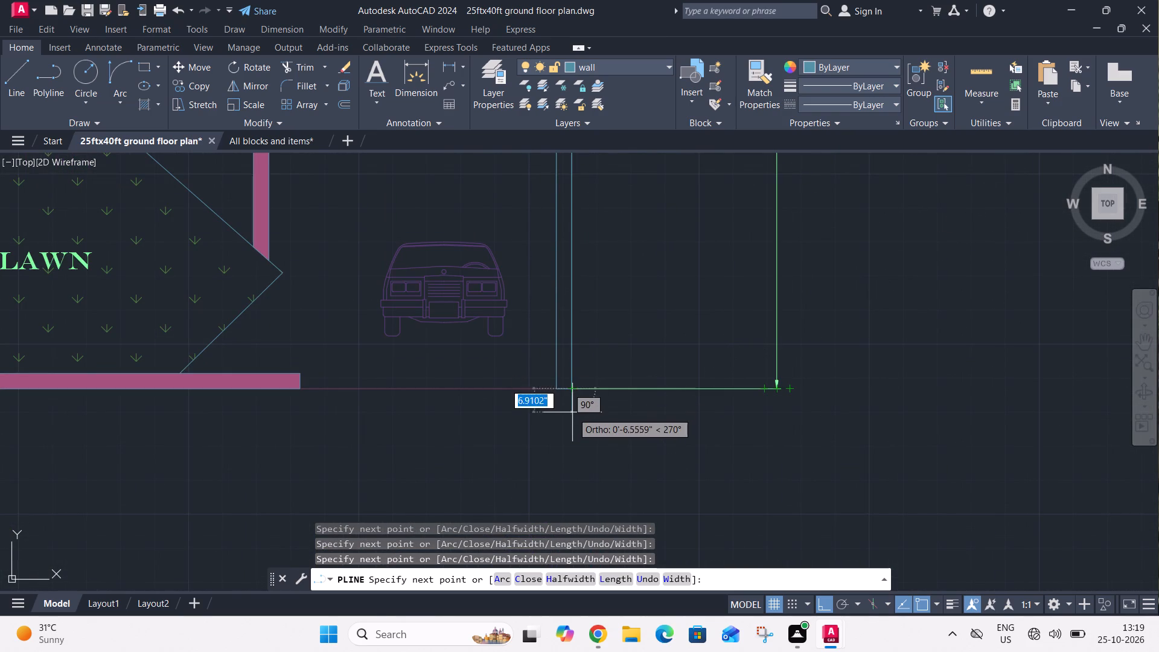
pyautogui.click(572, 414)
pyautogui.press('Escape')
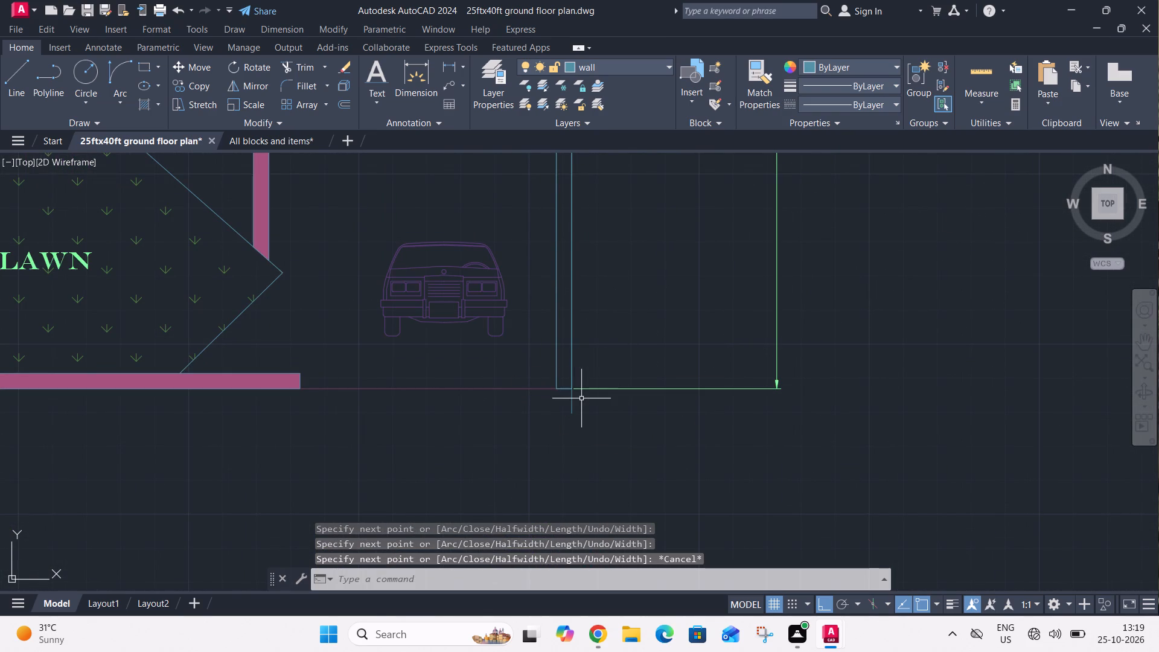
# Trim the short line overhanging below the front end of the outer side wall.
pyautogui.press('t')
pyautogui.press('r')
pyautogui.press('space')
pyautogui.click(590, 399)
pyautogui.click(550, 409)
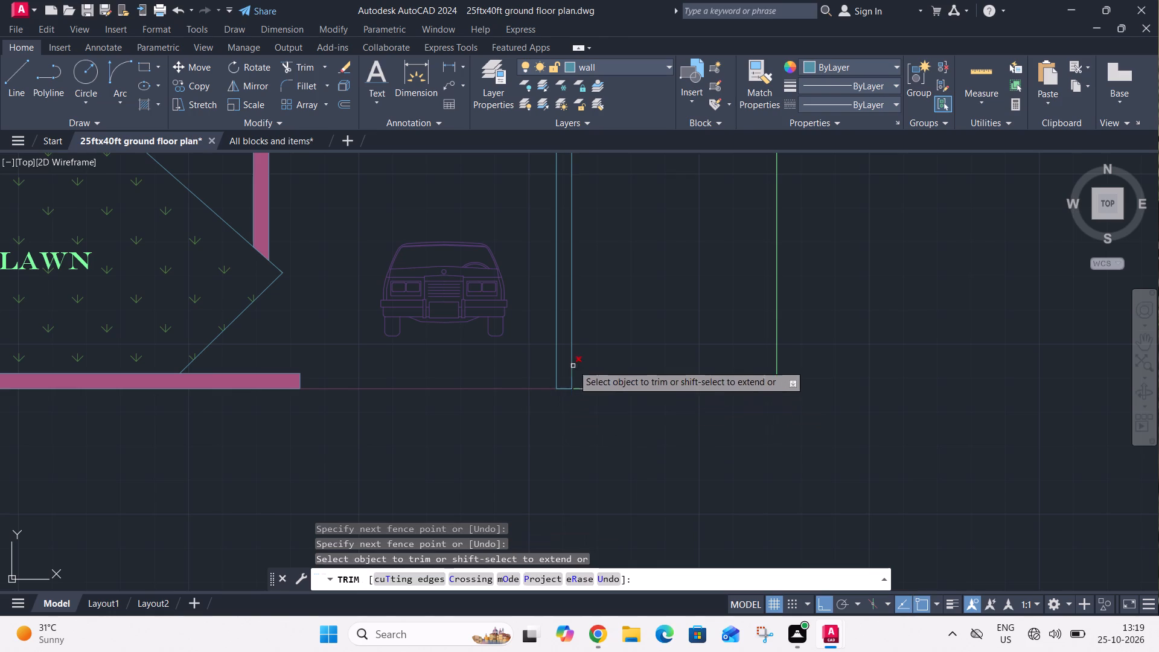
pyautogui.press('Escape')
pyautogui.scroll(1, 578, 366)
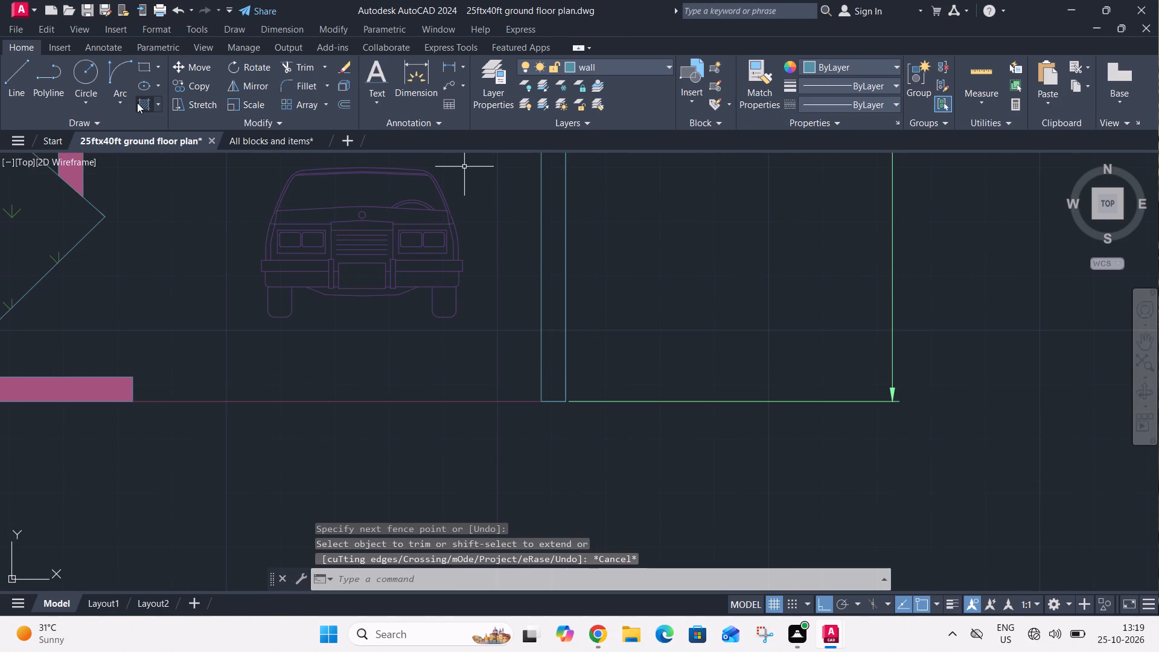
# Fill the outer side wall beside the parking area with a solid hatch, matching its properties to the pink front wall.
pyautogui.click(137, 103)
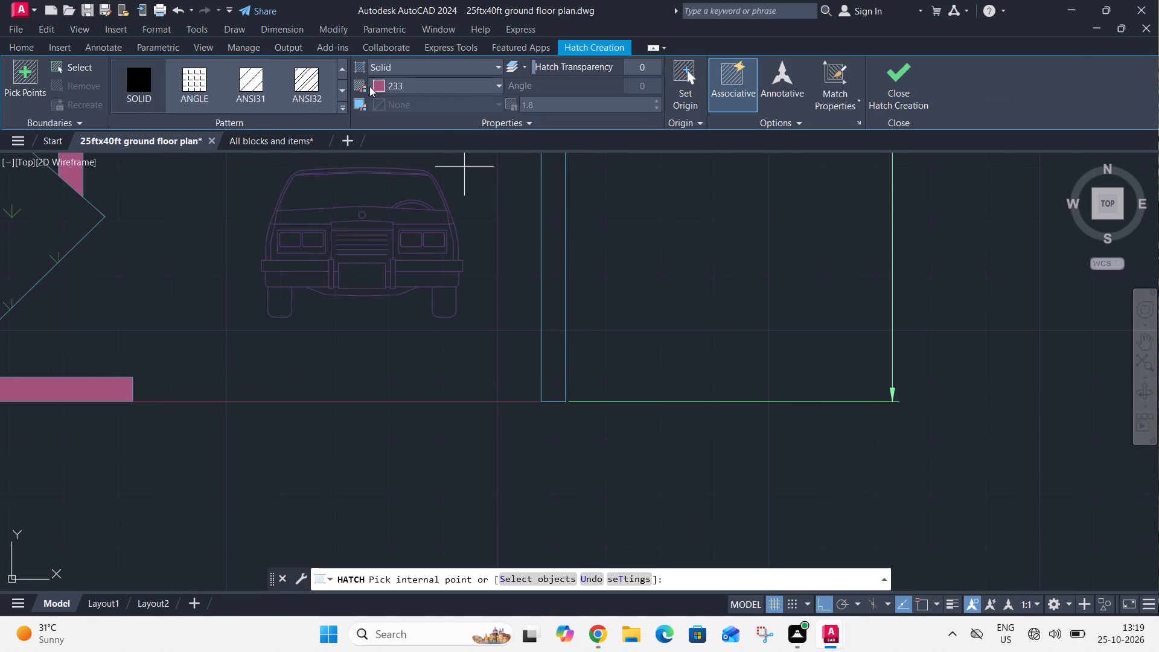
pyautogui.click(378, 86)
pyautogui.click(398, 102)
pyautogui.click(400, 83)
pyautogui.click(158, 89)
pyautogui.click(843, 88)
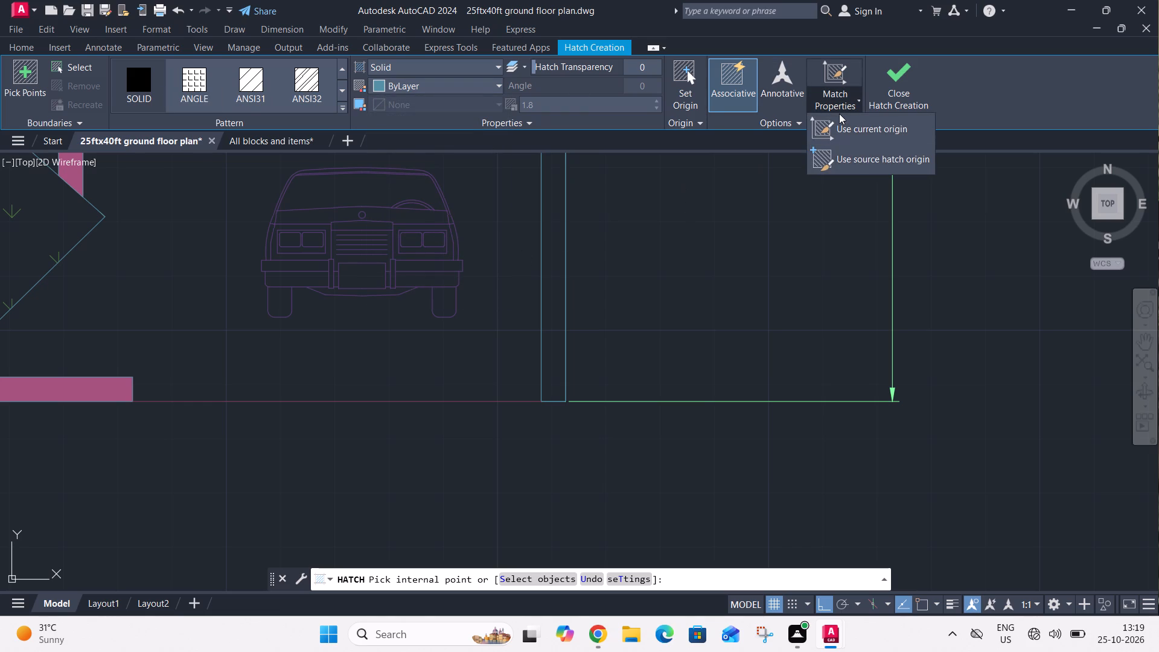
pyautogui.click(863, 154)
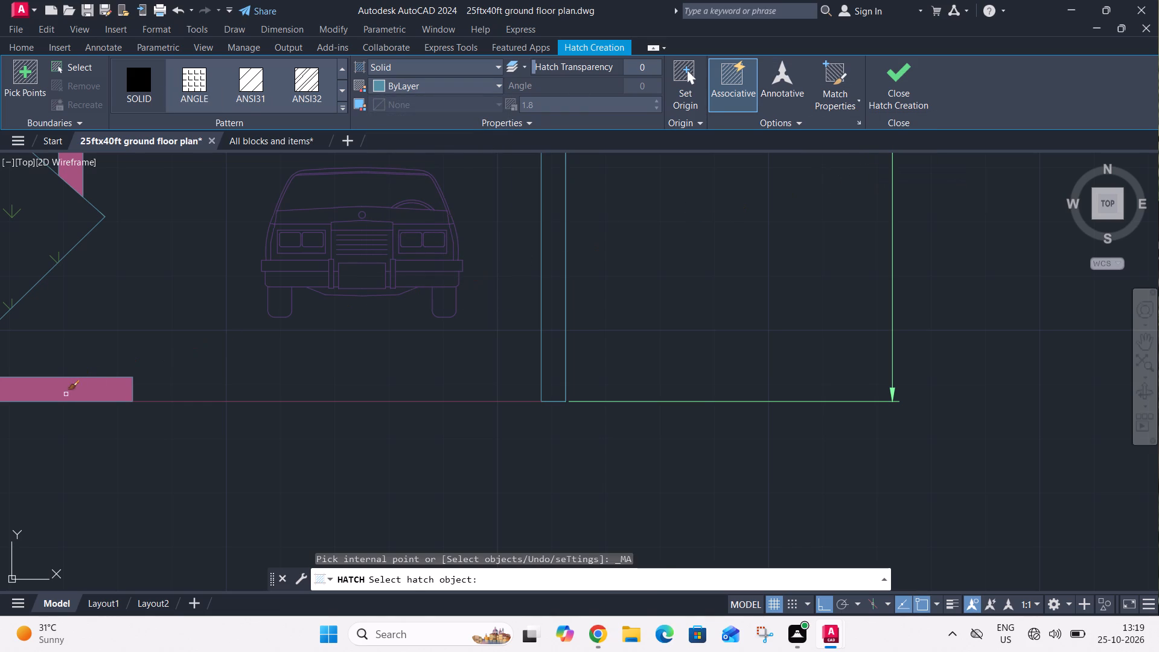
pyautogui.click(66, 394)
pyautogui.click(558, 304)
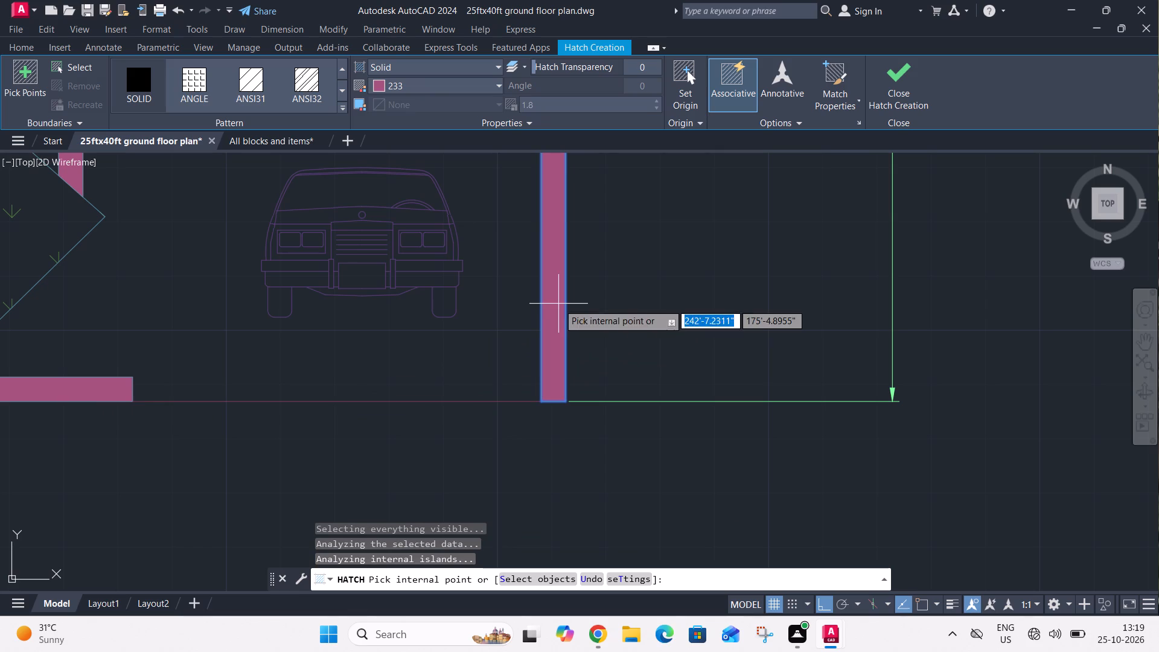
pyautogui.click(876, 85)
# Erase the leftover door symbol lying outside the floor plan.
pyautogui.scroll(-3, 628, 357)
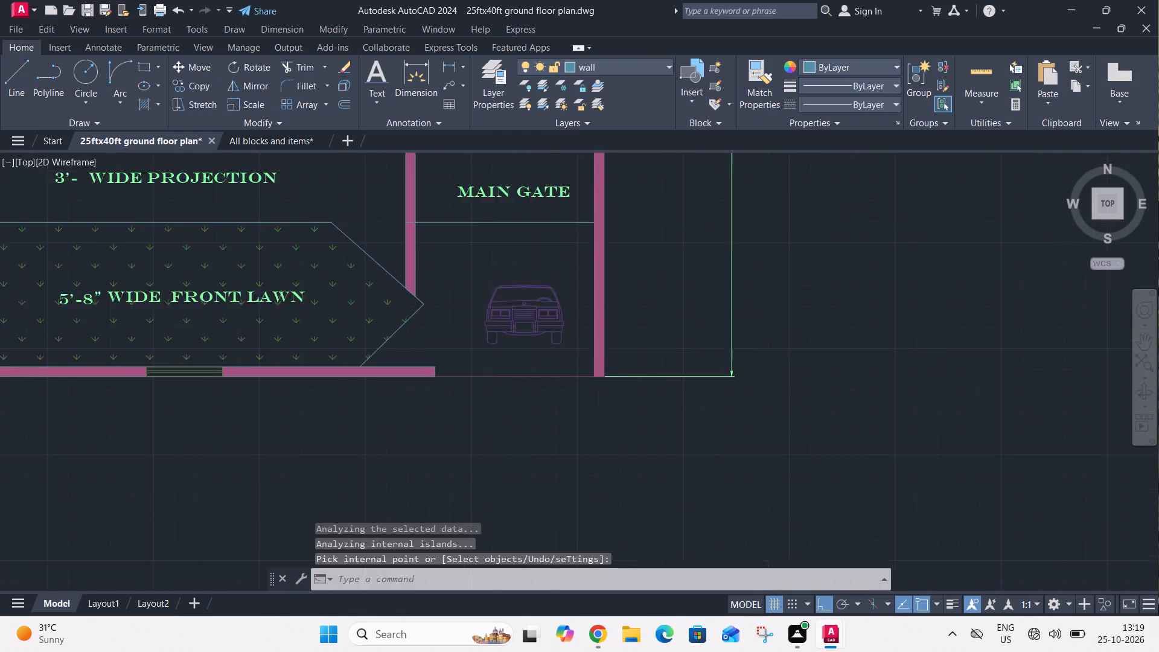
pyautogui.moveTo(640, 315); pyautogui.dragTo(656, 459, button='middle')
pyautogui.scroll(-1, 655, 443)
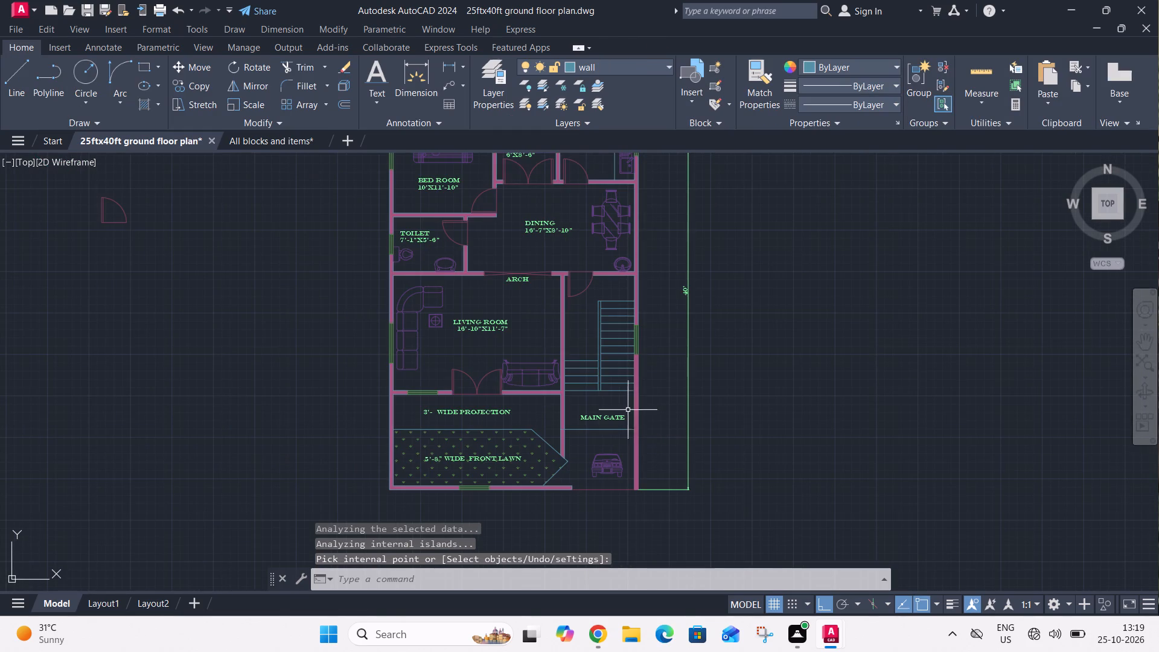
pyautogui.scroll(-2, 452, 416)
pyautogui.moveTo(381, 322); pyautogui.dragTo(369, 333)
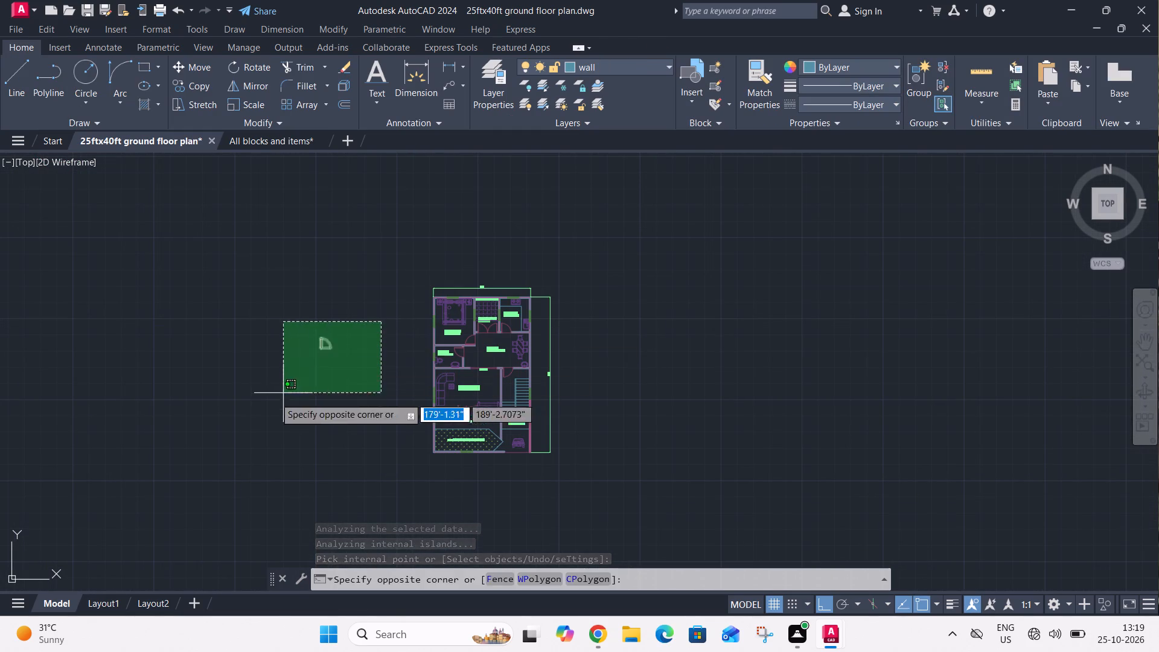
pyautogui.click(266, 406)
pyautogui.press('Delete')
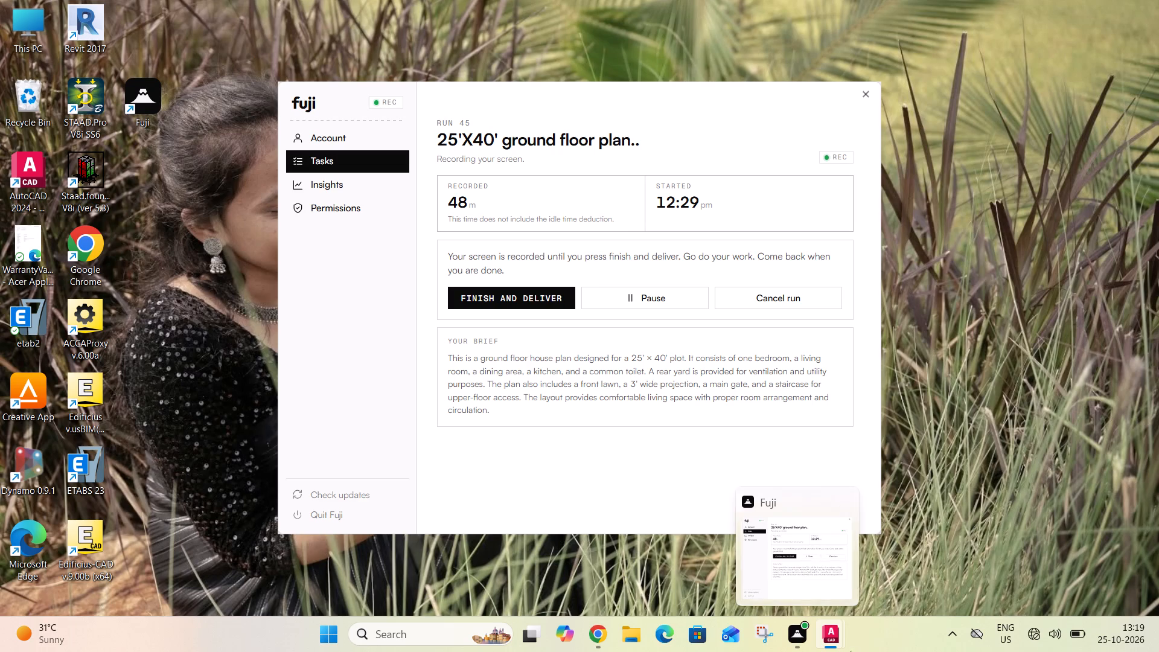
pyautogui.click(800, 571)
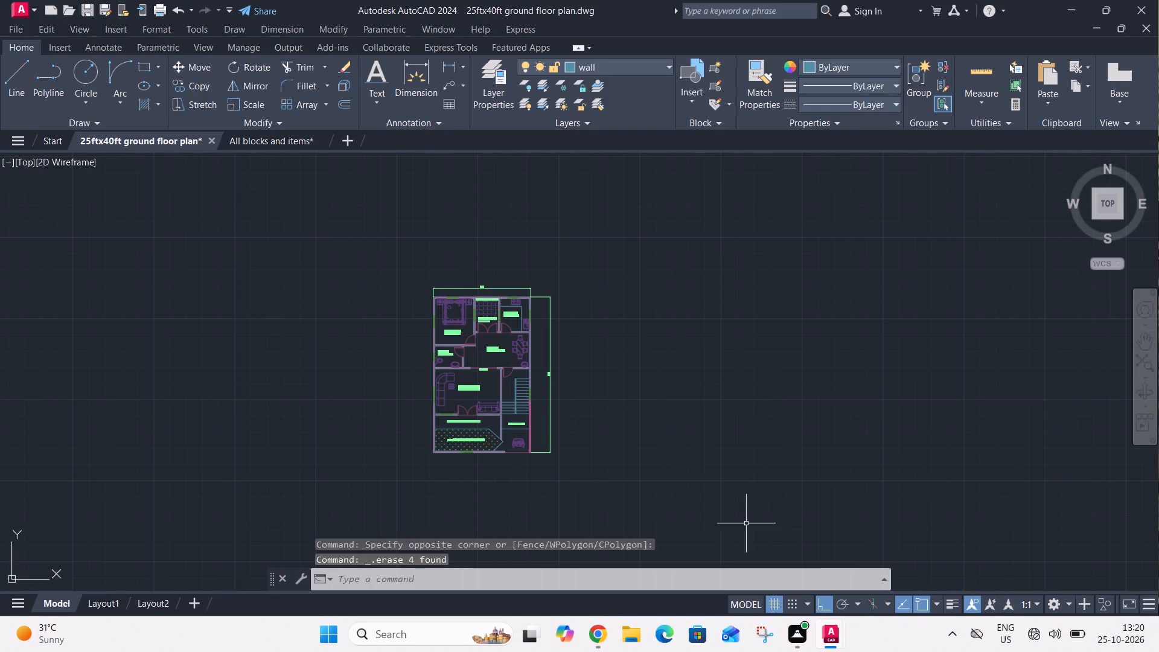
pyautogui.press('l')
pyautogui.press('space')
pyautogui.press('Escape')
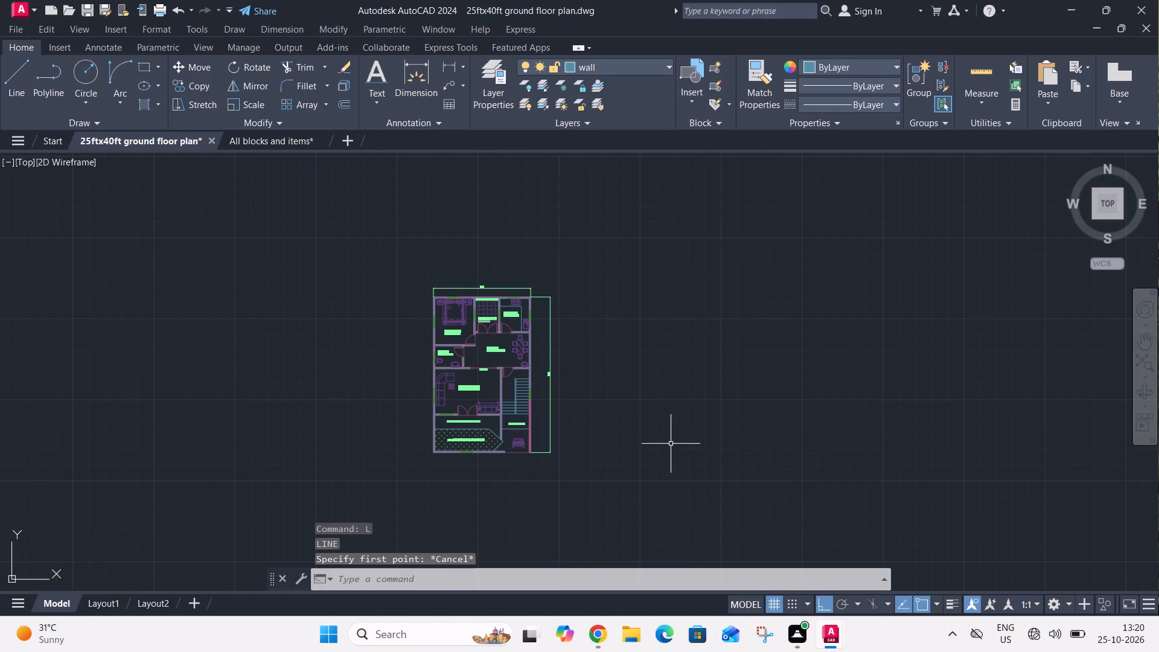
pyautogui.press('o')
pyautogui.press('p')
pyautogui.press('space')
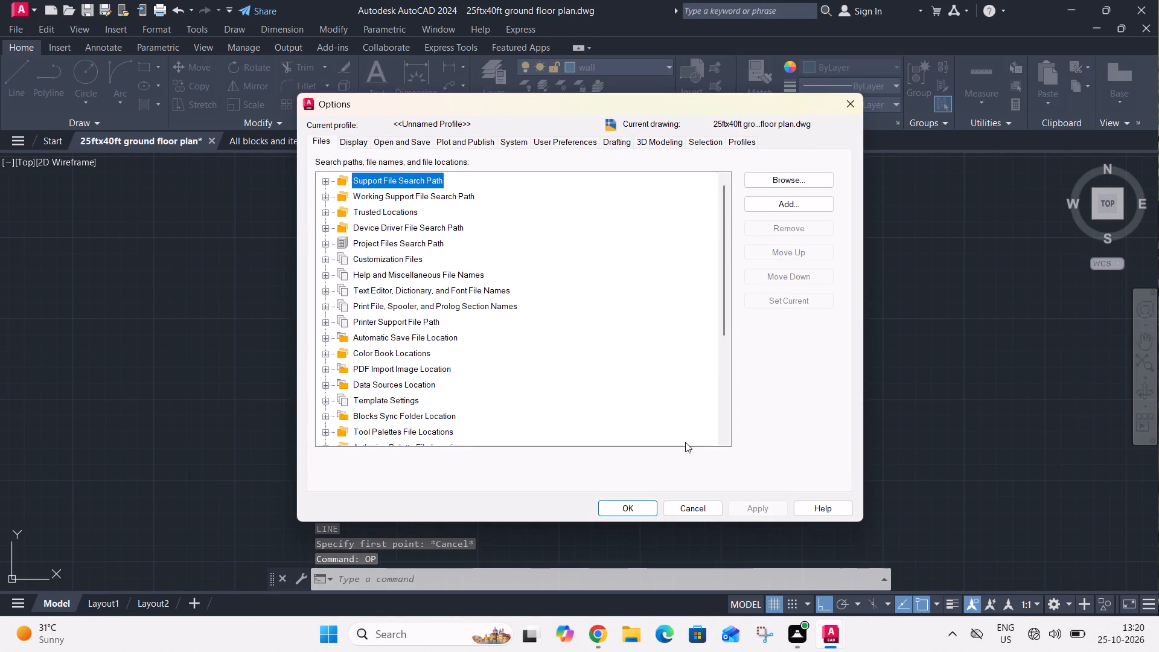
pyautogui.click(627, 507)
# Save the ground floor plan drawing.
pyautogui.hotkey('ctrl', 's')
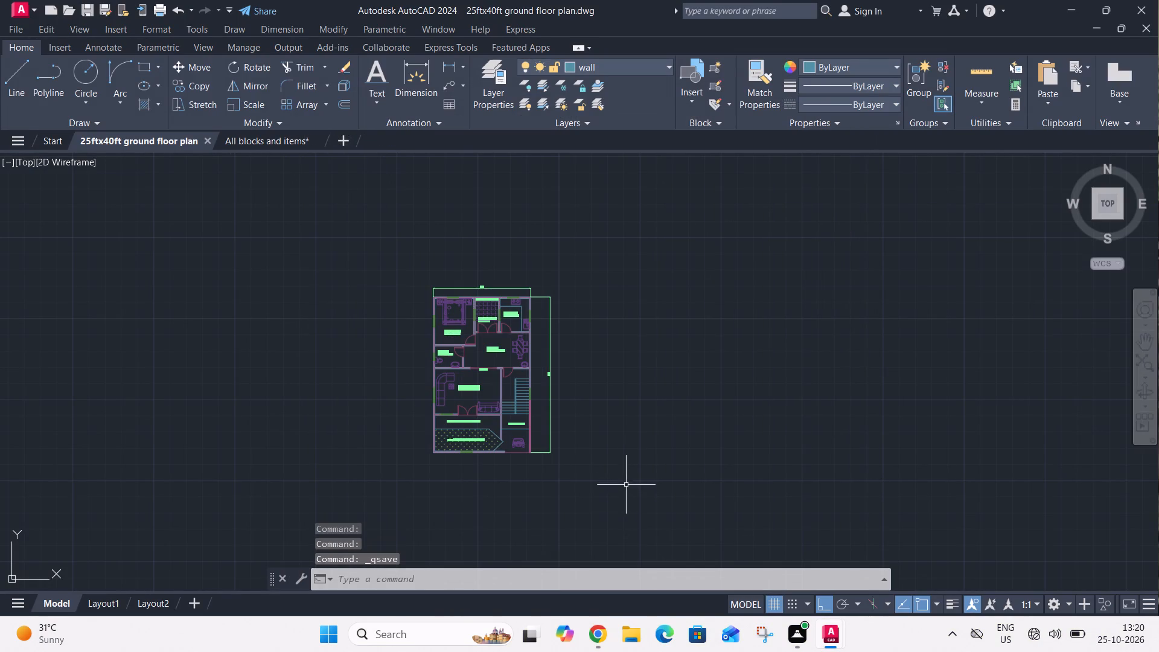
pyautogui.scroll(3, 487, 316)
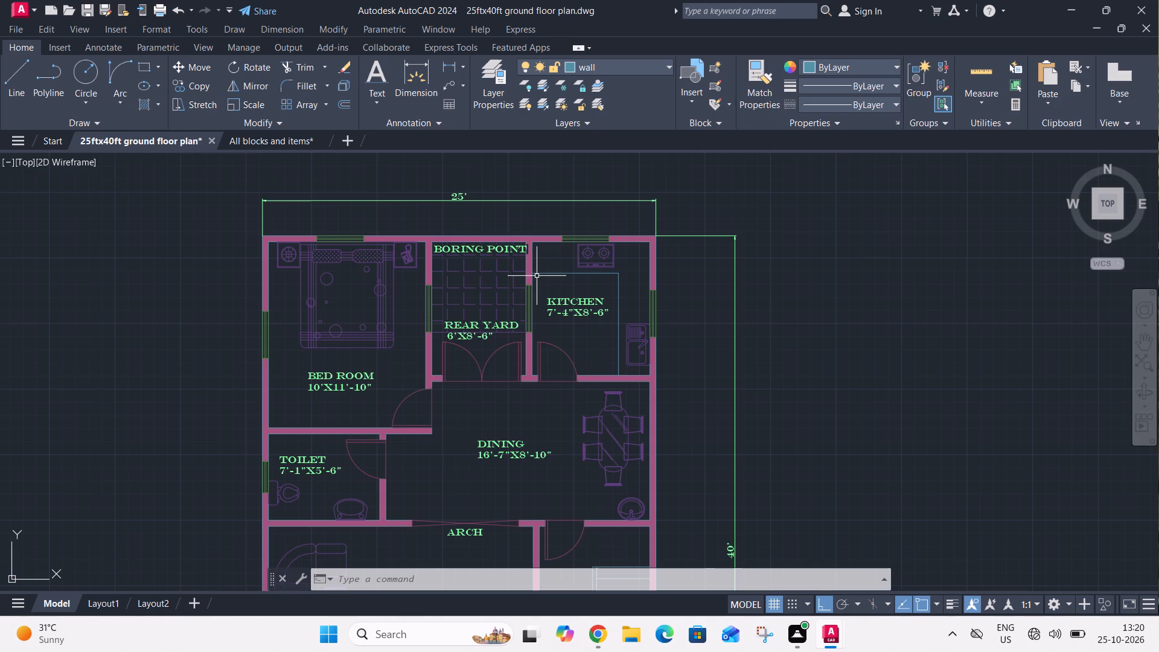
pyautogui.hotkey('ctrl', 's')
# Set up a plot of the drawing with Microsoft Print to PDF as the printer and A4 paper.
pyautogui.hotkey('ctrl', 'p')
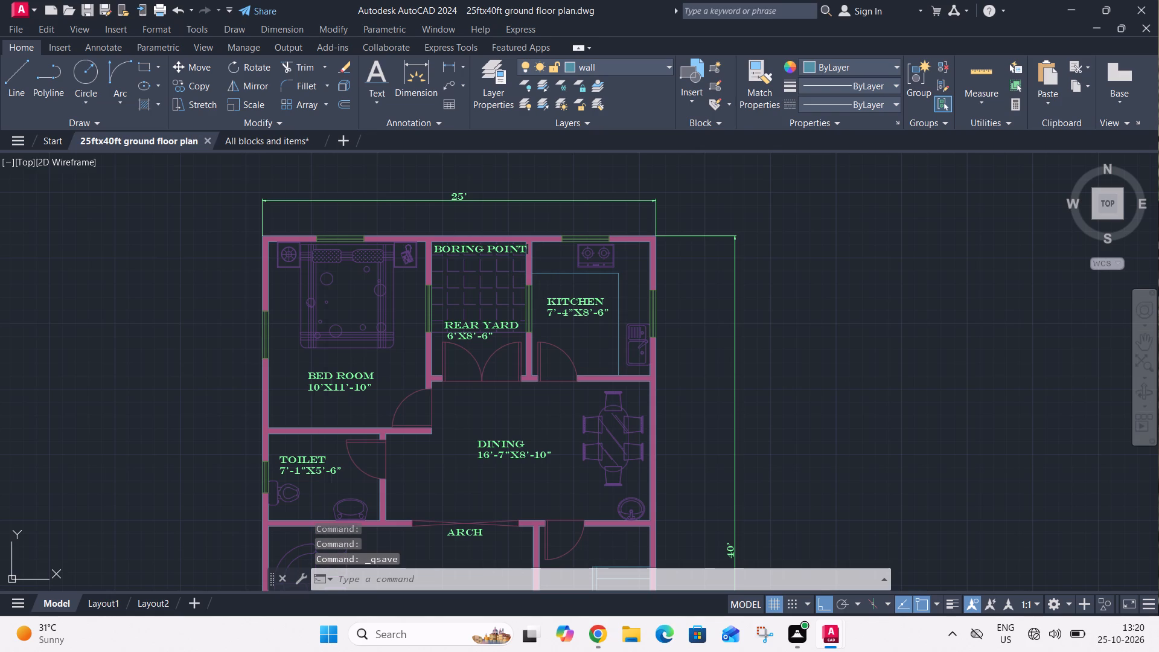
pyautogui.click(578, 202)
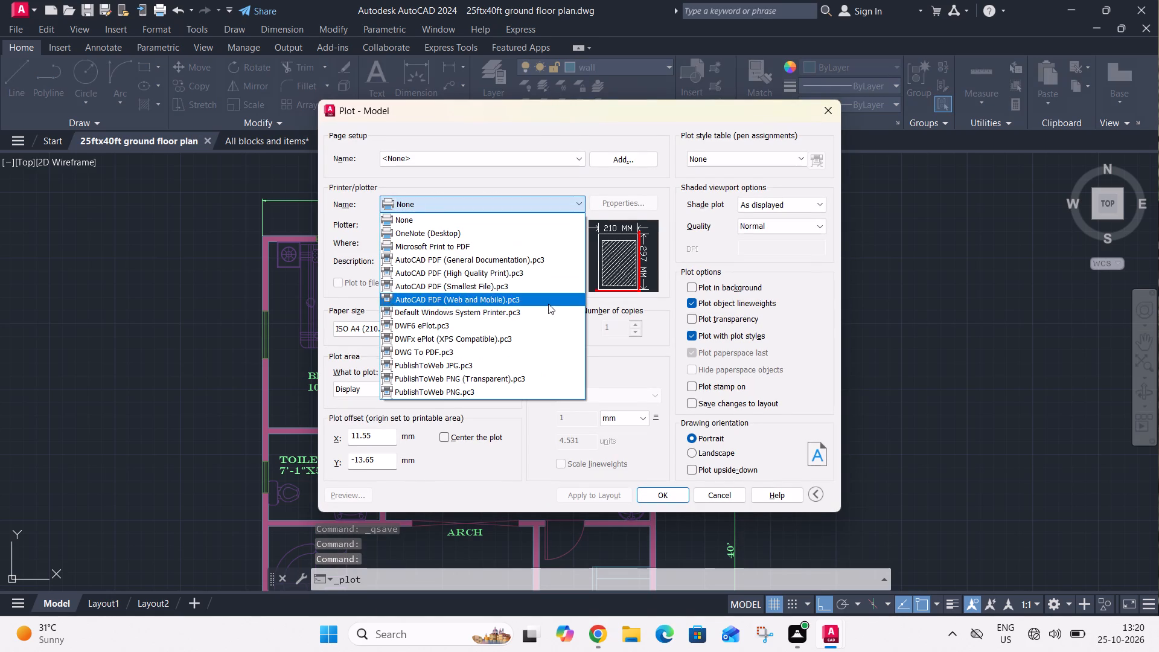
pyautogui.click(551, 254)
pyautogui.click(581, 197)
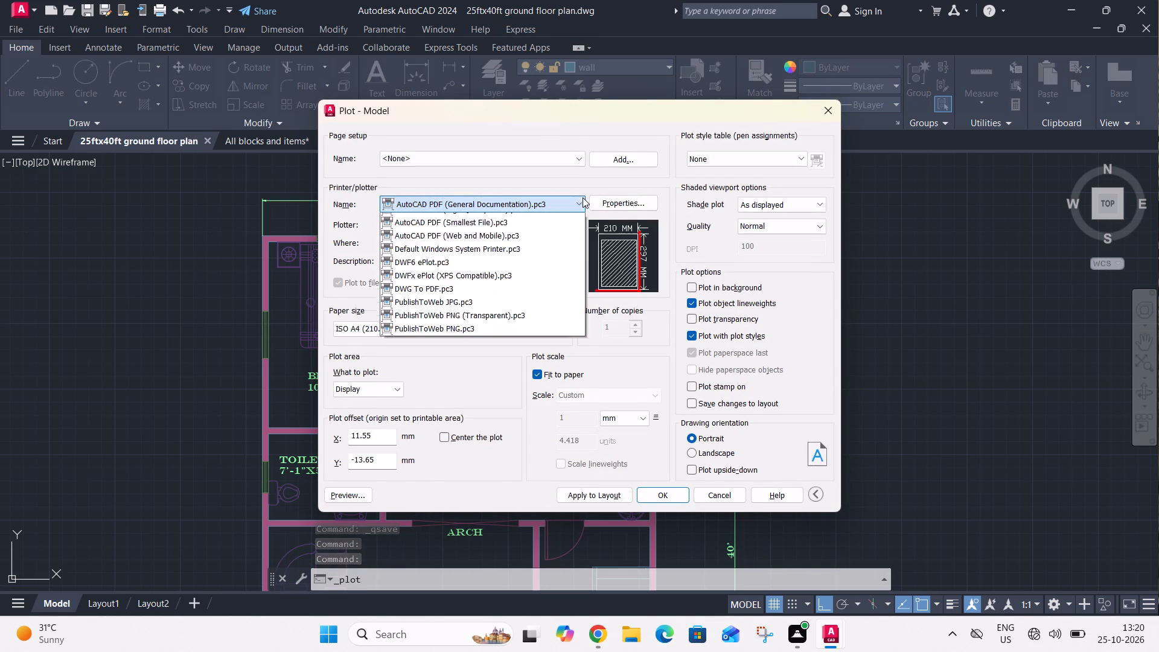
pyautogui.click(520, 244)
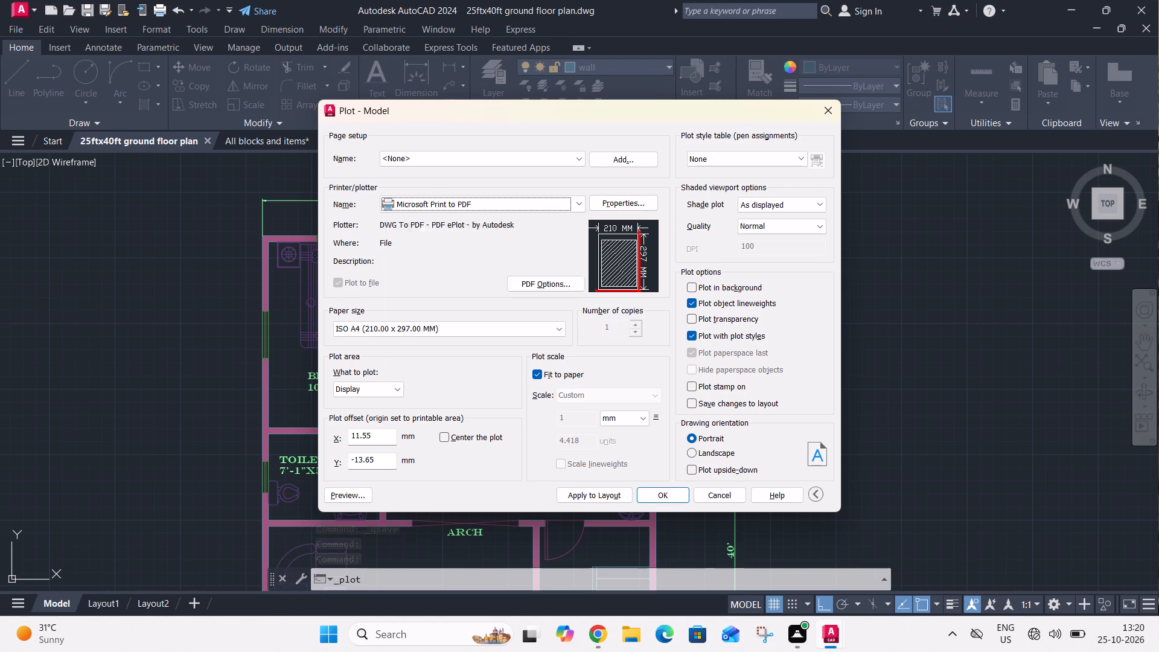
pyautogui.click(428, 333)
pyautogui.click(430, 325)
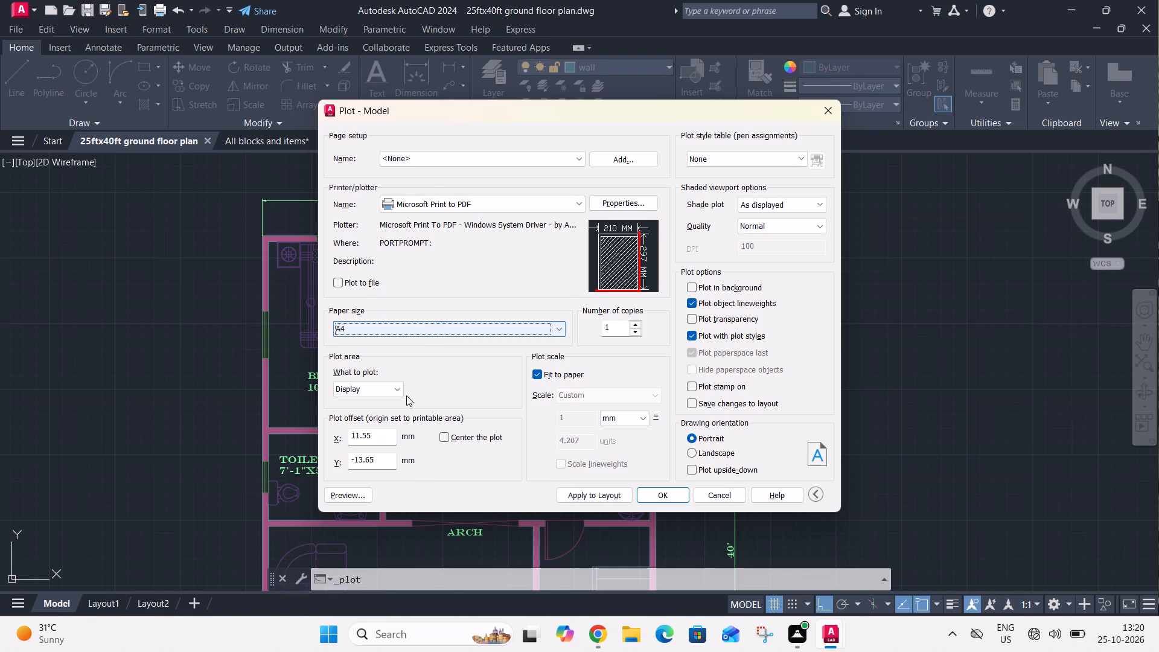
# Set the plot area to a window framing the whole floor plan with its overall dimensions, and start the plot.
pyautogui.click(406, 395)
pyautogui.click(393, 386)
pyautogui.click(388, 441)
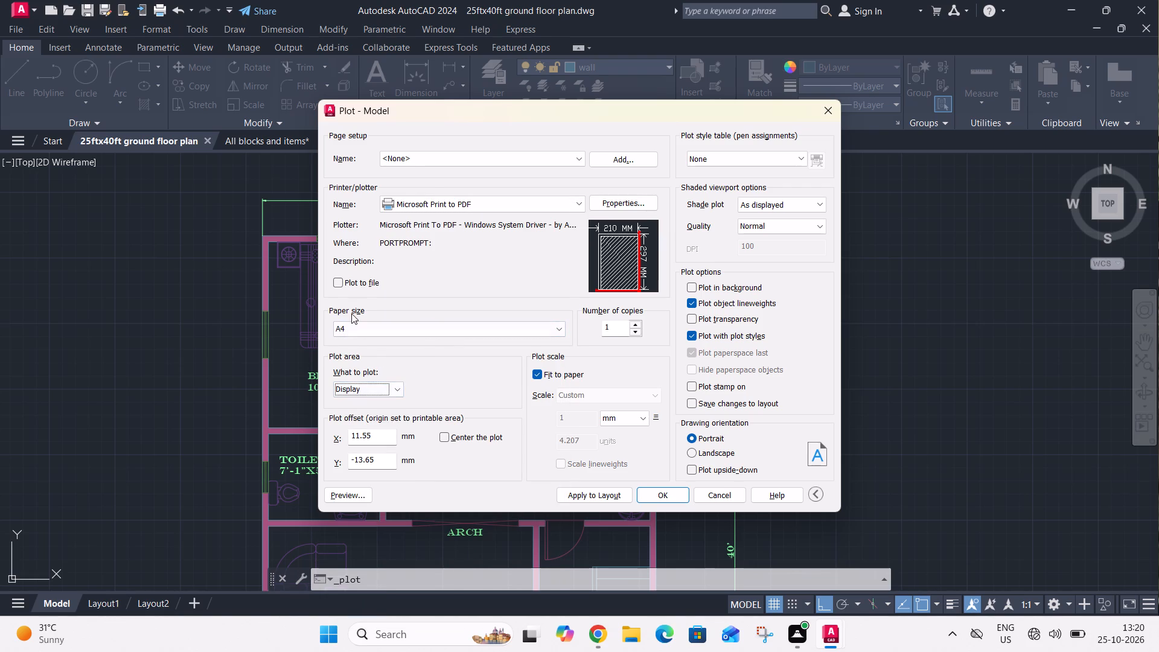
pyautogui.click(391, 389)
pyautogui.click(376, 439)
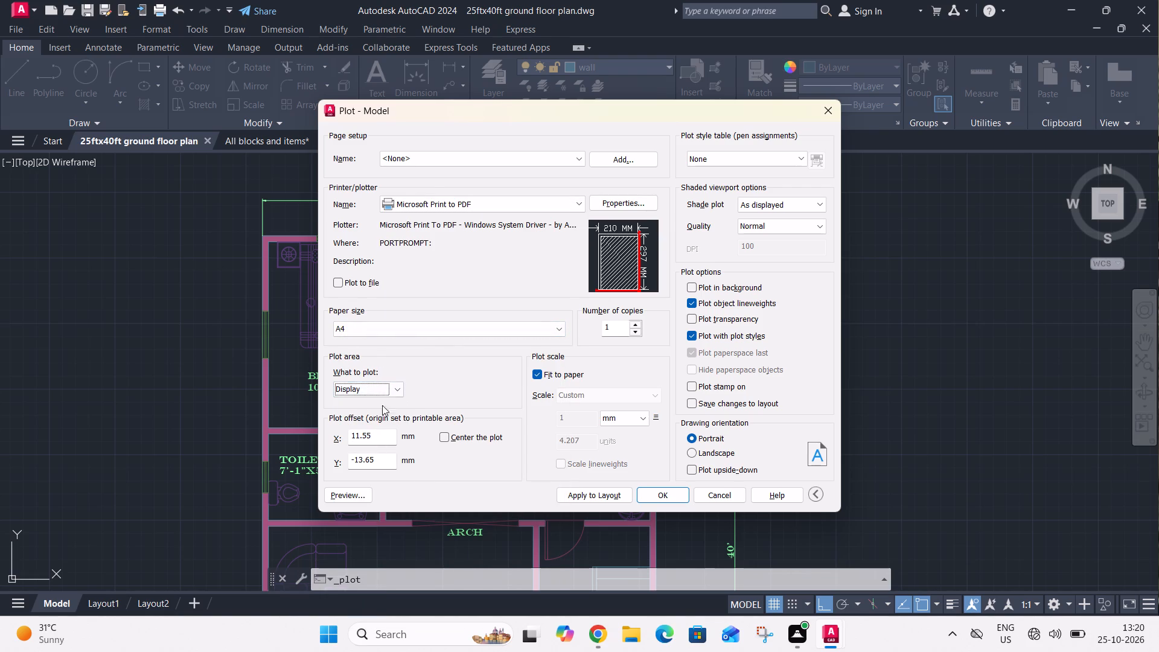
pyautogui.click(391, 394)
pyautogui.click(391, 435)
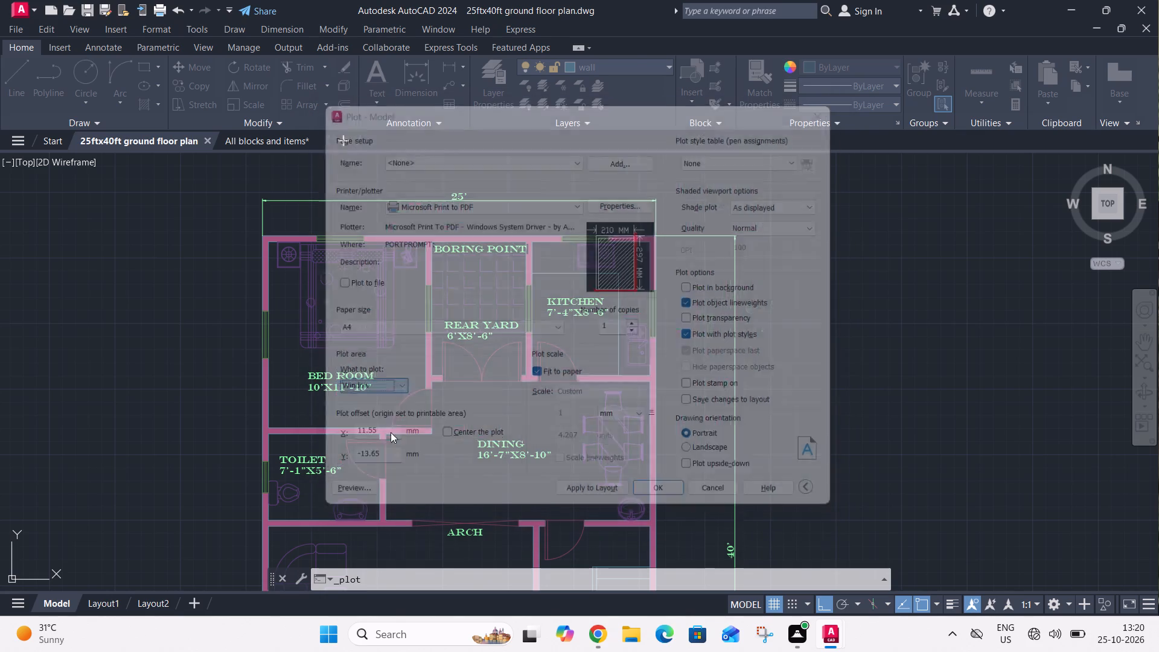
pyautogui.scroll(-3, 377, 348)
pyautogui.click(328, 281)
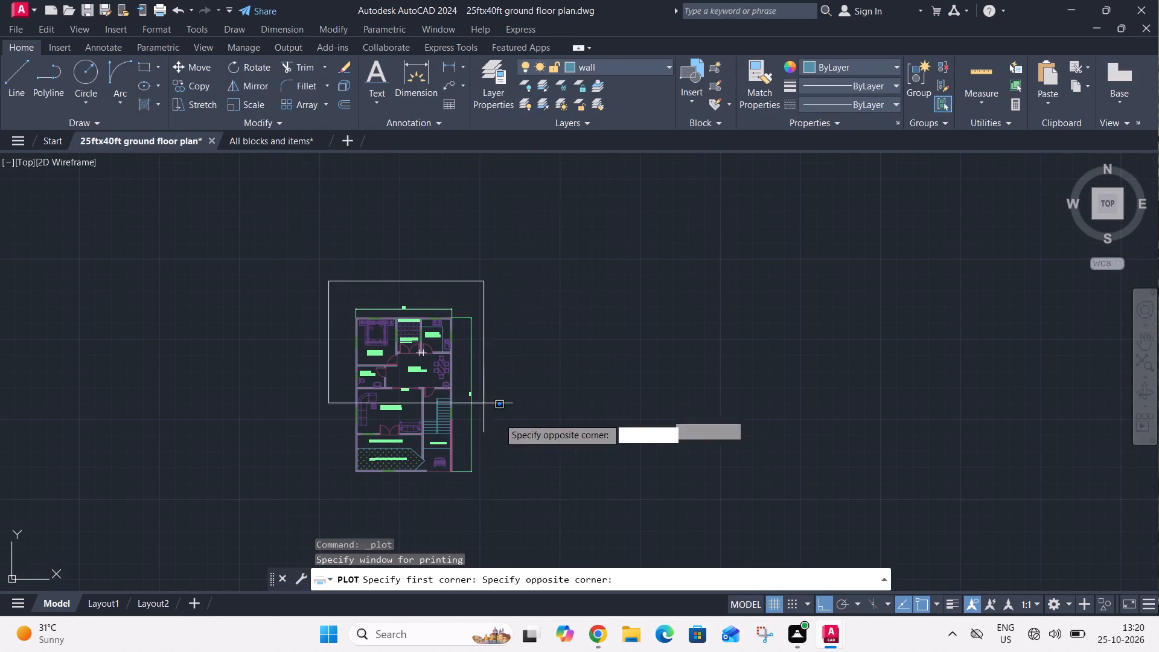
pyautogui.click(564, 503)
pyautogui.click(643, 490)
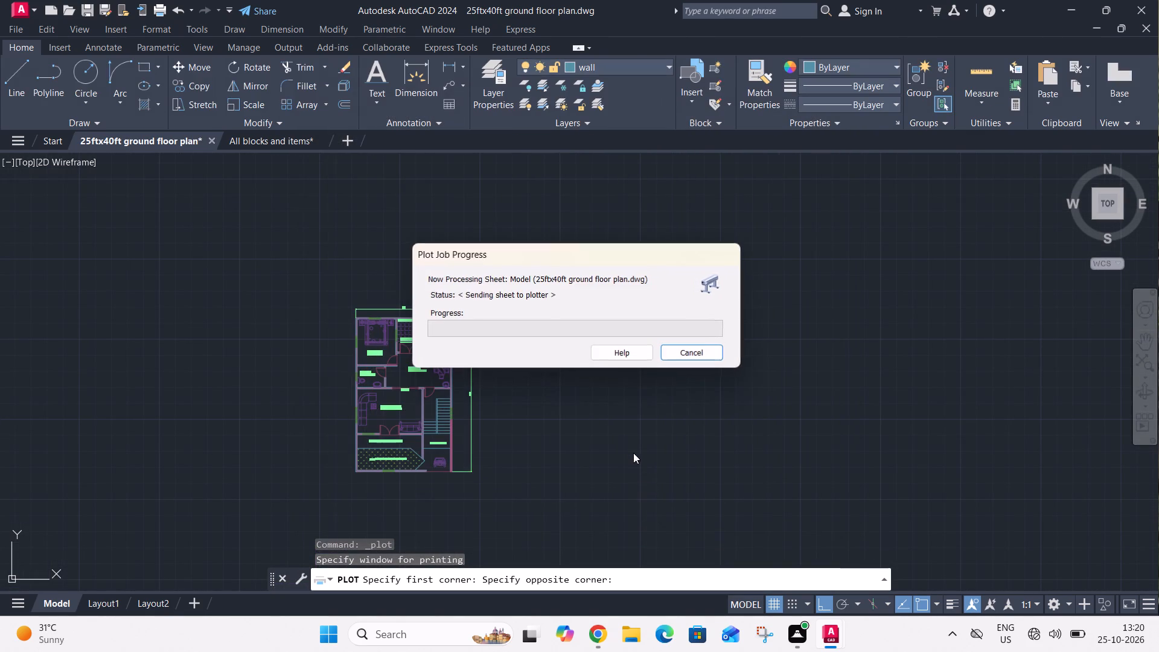
# Save the PDF under a name of seventeen lowercase l's in New folder (2) within Documents.
pyautogui.click(613, 445)
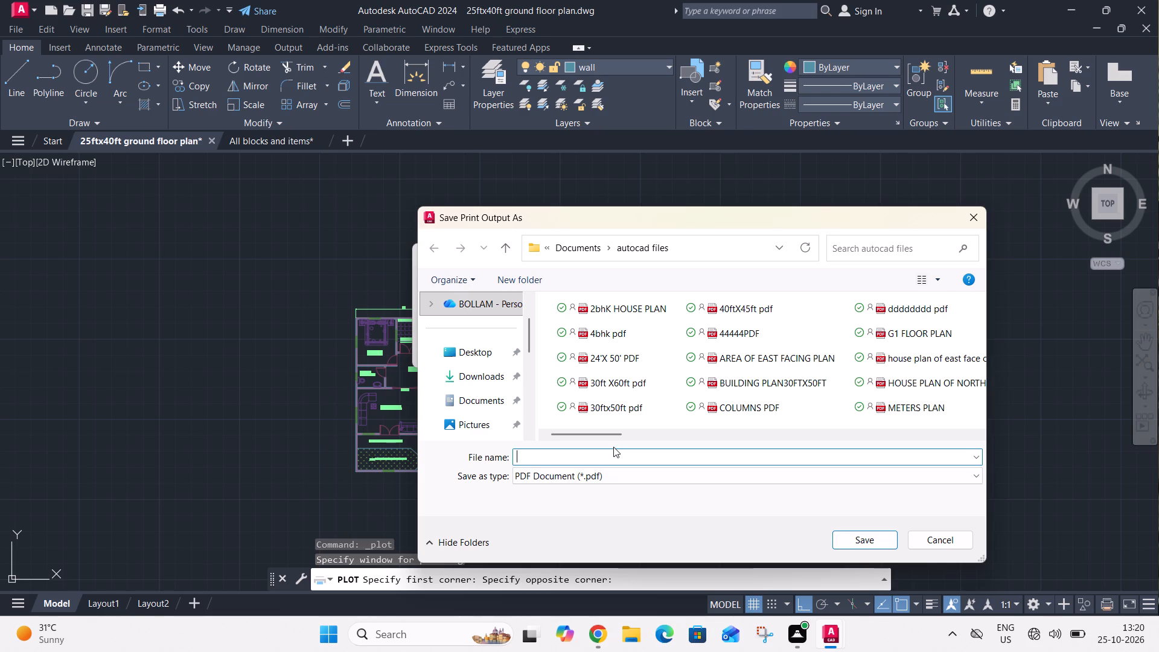
pyautogui.press('l')
pyautogui.press('l')
pyautogui.press('l')
pyautogui.press('l')
pyautogui.press('l')
pyautogui.press('l')
pyautogui.press('l')
pyautogui.press('l')
pyautogui.press('l')
pyautogui.press('l')
pyautogui.press('l')
pyautogui.press('l')
pyautogui.press('l')
pyautogui.press('l')
pyautogui.press('l')
pyautogui.press('l')
pyautogui.press('l')
pyautogui.click(490, 403)
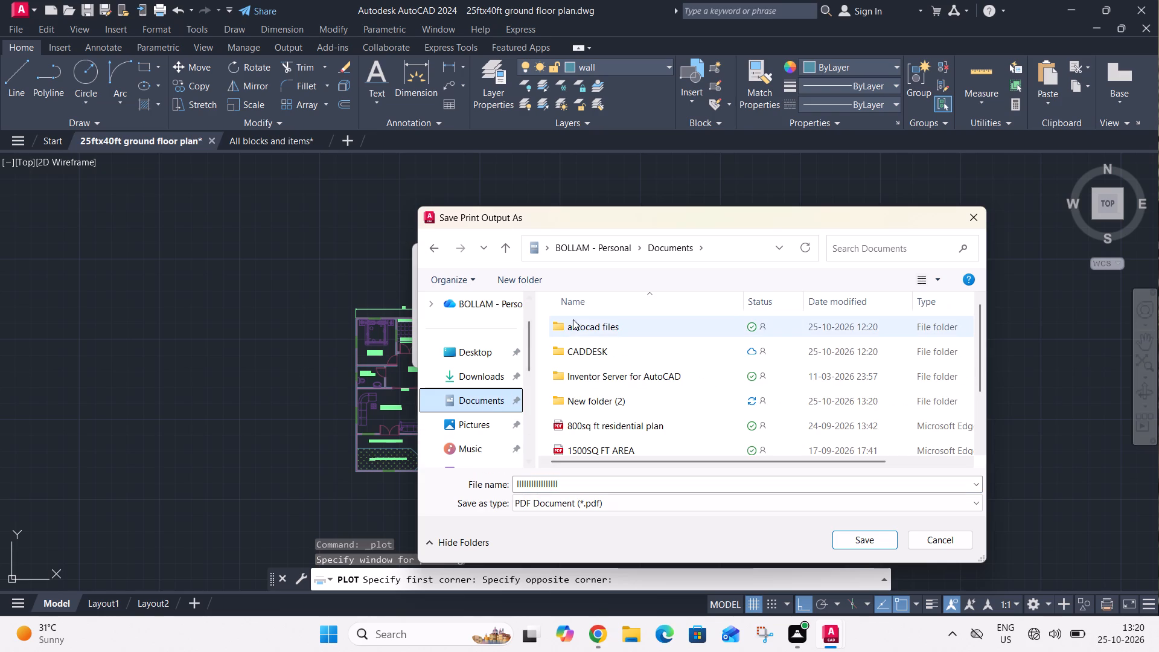
pyautogui.click(602, 397)
pyautogui.click(880, 538)
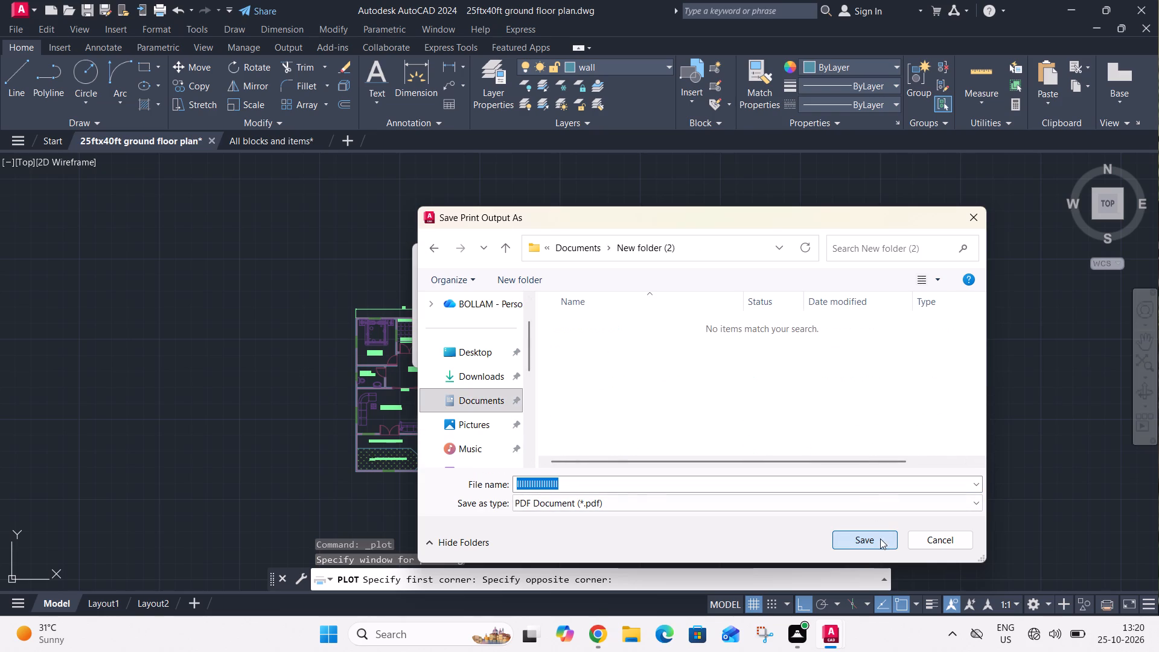
pyautogui.click(875, 526)
pyautogui.click(870, 546)
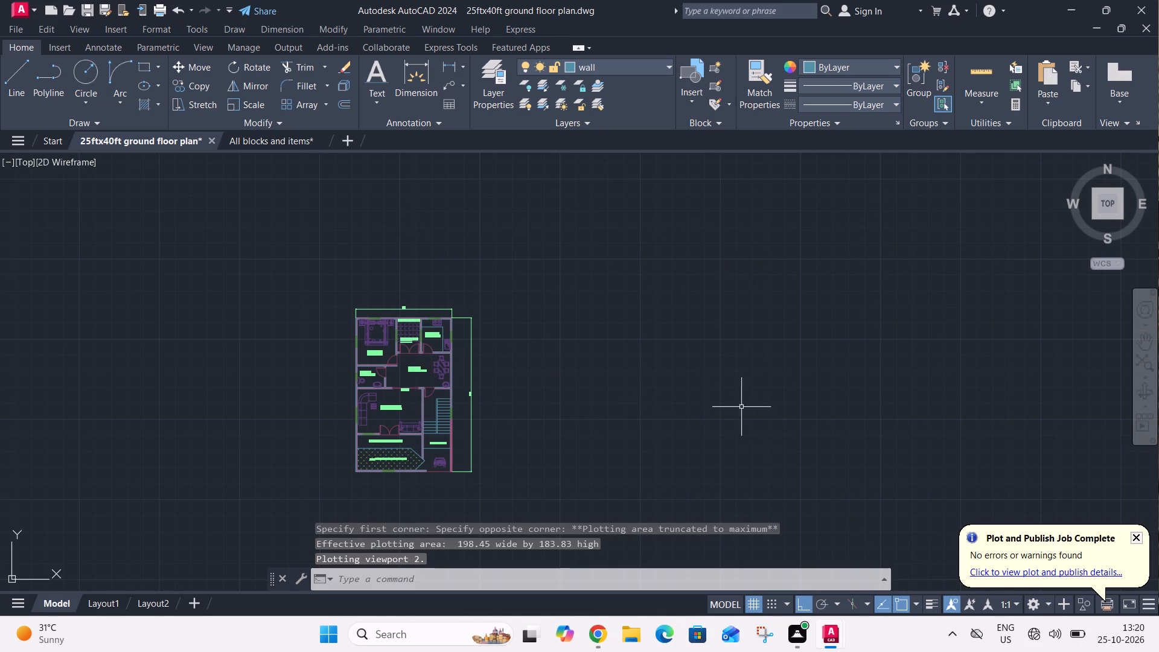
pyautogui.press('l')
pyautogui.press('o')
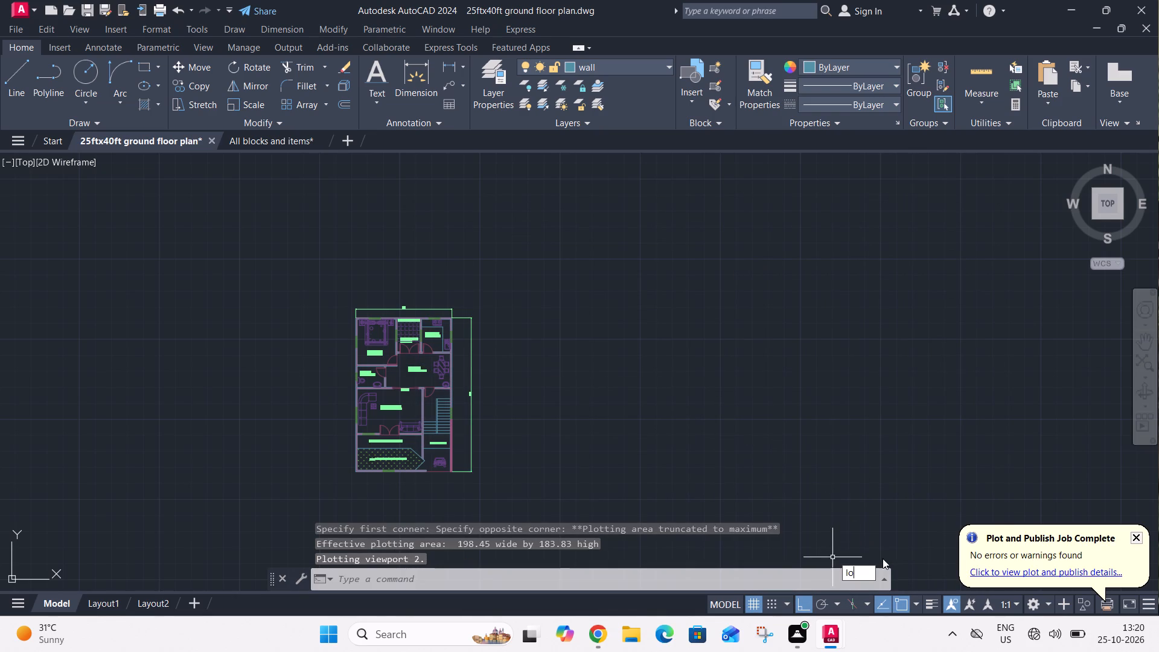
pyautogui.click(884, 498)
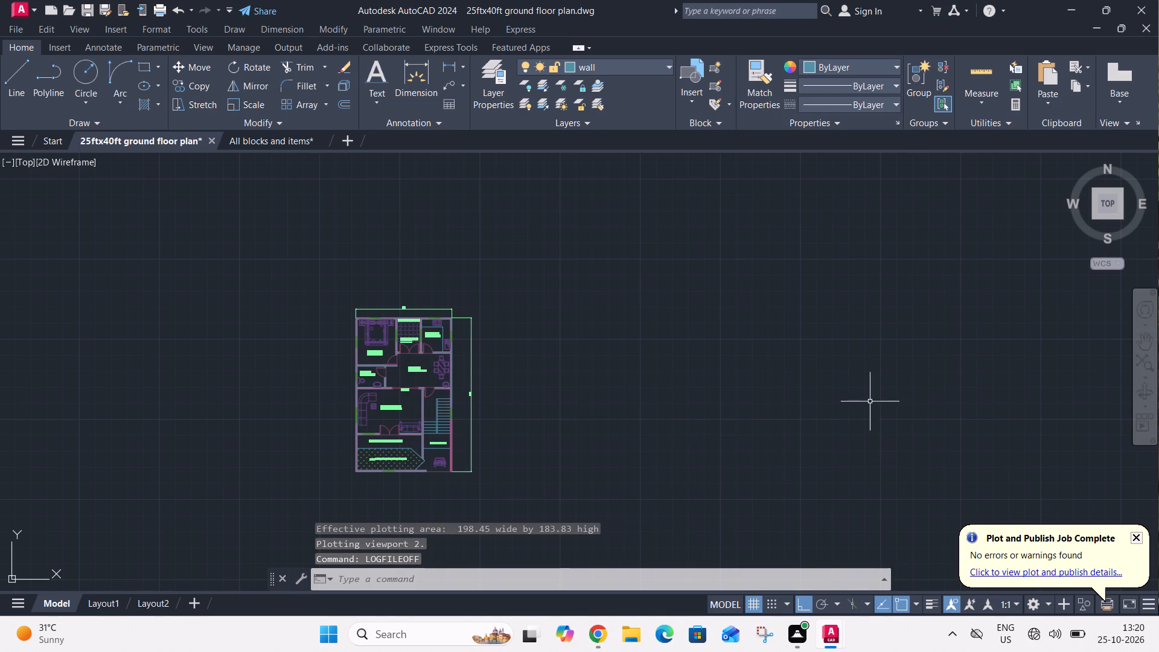
# Quit AutoCAD, saving the changes to the ground floor plan and discarding those to All blocks and items.
pyautogui.click(1144, 0)
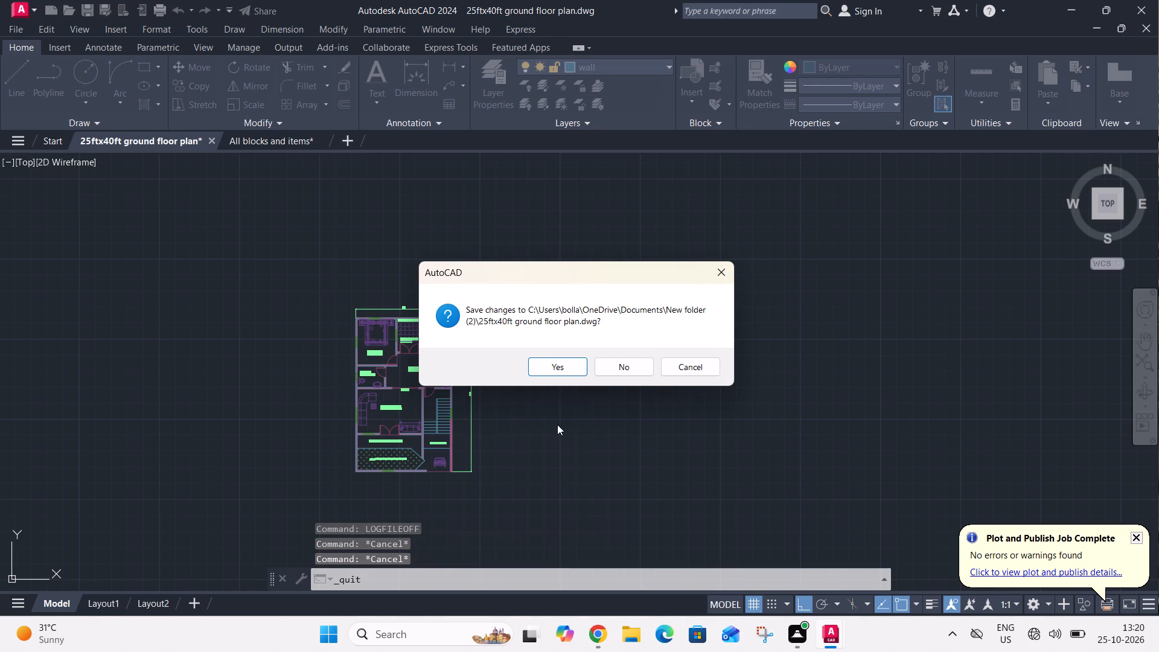
pyautogui.click(557, 366)
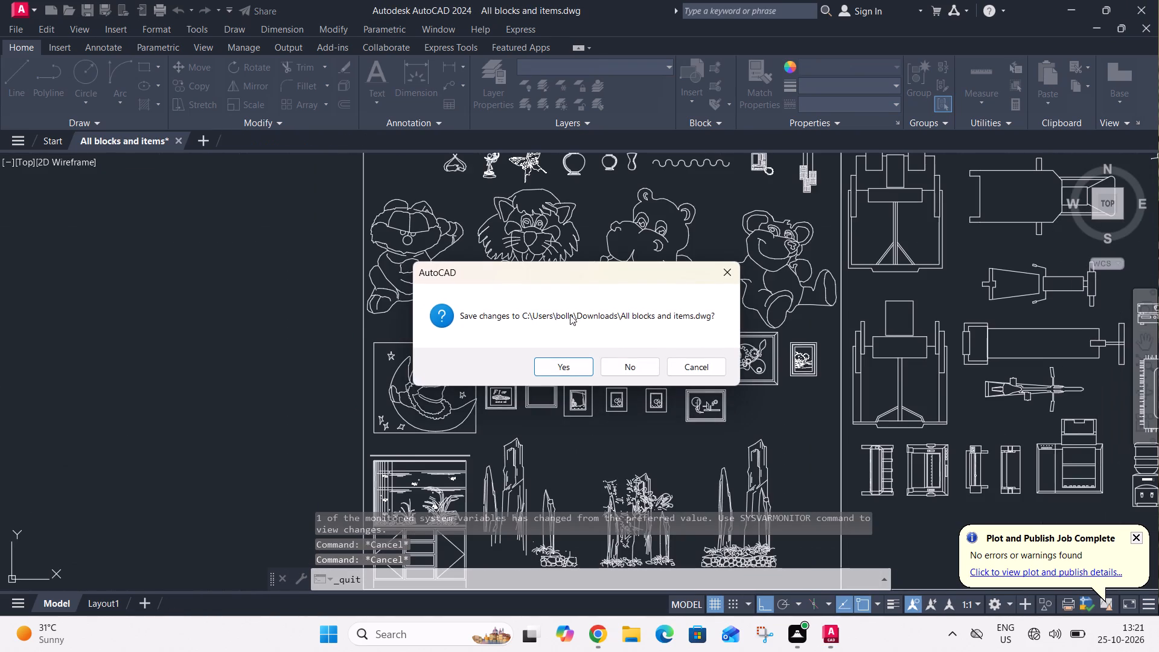
pyautogui.click(622, 362)
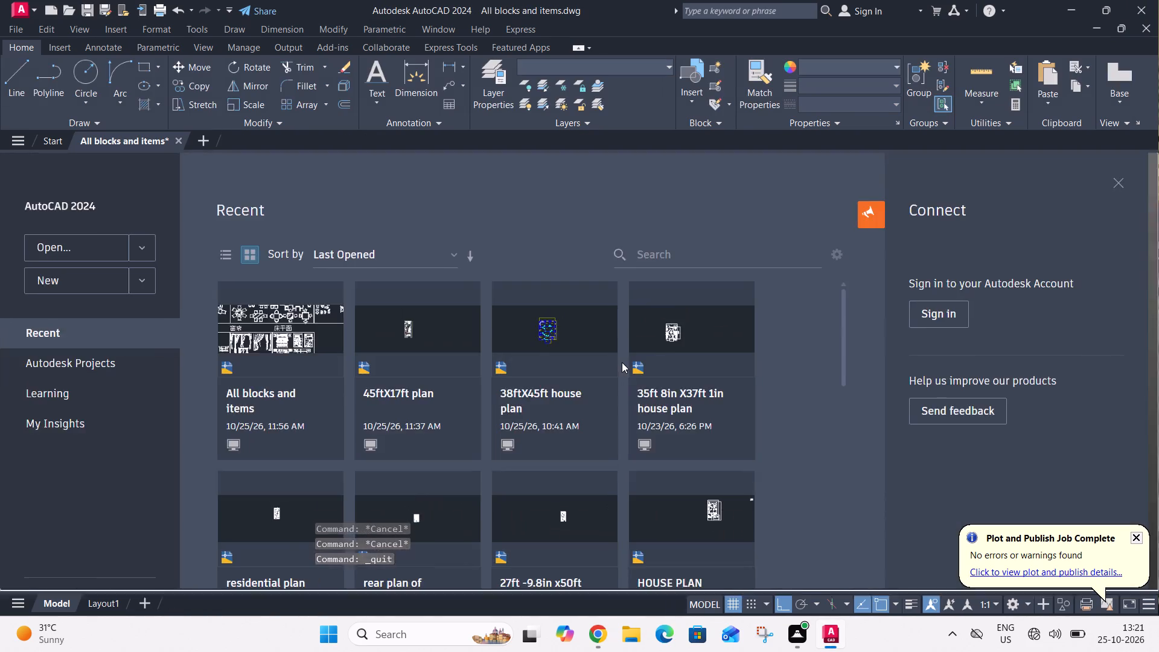